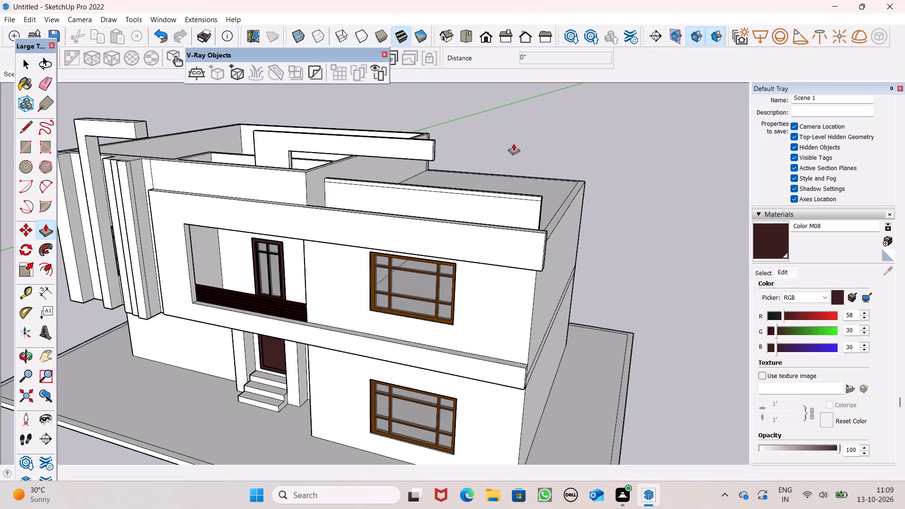
# Draw a line about 5 1/2" long across the underside of the rooftop frame's beam, near its free end.
pyautogui.scroll(-5, 495, 133)
pyautogui.scroll(-1, 607, 273)
pyautogui.scroll(1, 605, 270)
pyautogui.moveTo(604, 273); pyautogui.dragTo(683, 87, button='middle')
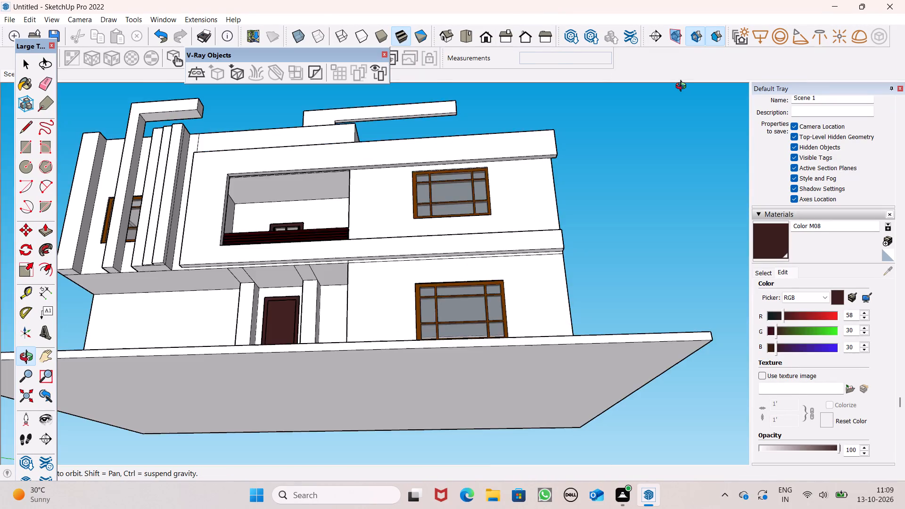
pyautogui.moveTo(683, 87); pyautogui.dragTo(77, 344, button='middle')
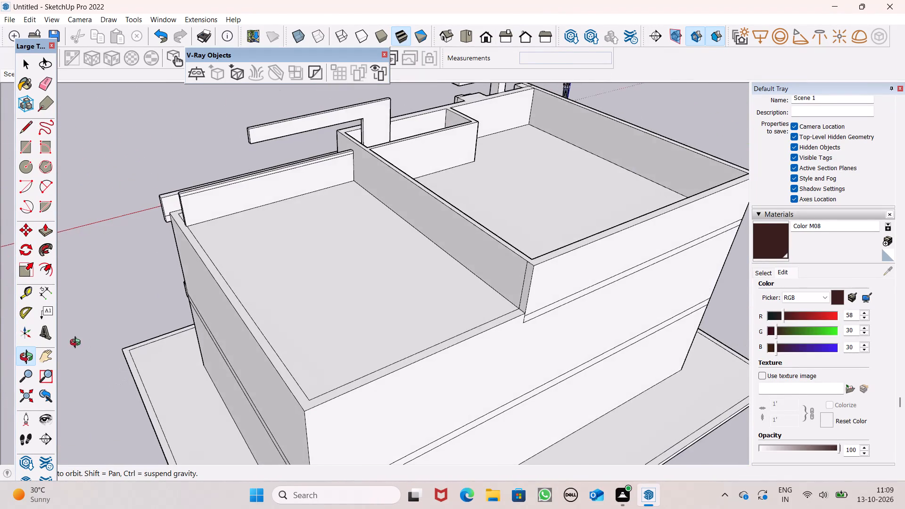
pyautogui.moveTo(77, 344); pyautogui.dragTo(76, 342, button='middle')
pyautogui.scroll(-1, 225, 140)
pyautogui.scroll(5, 225, 140)
pyautogui.scroll(4, 327, 99)
pyautogui.moveTo(358, 219); pyautogui.dragTo(347, 233, button='middle')
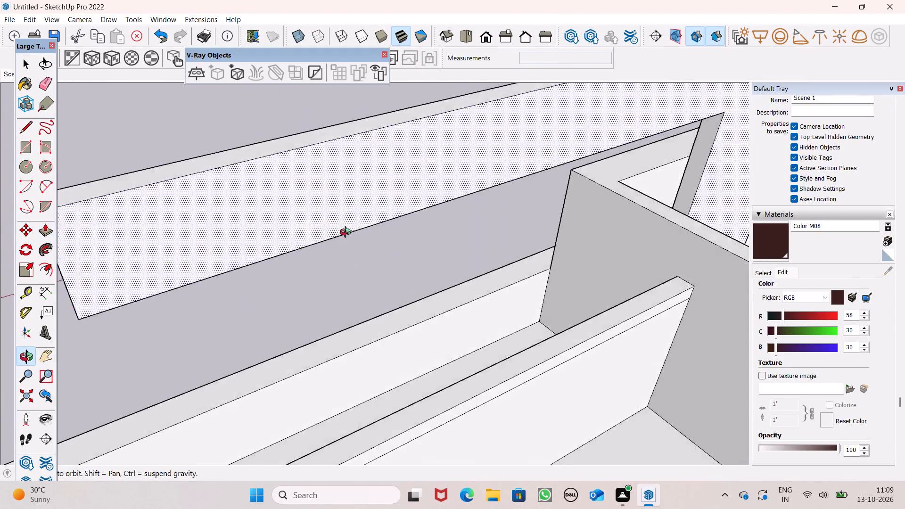
pyautogui.moveTo(347, 233); pyautogui.dragTo(292, 227, button='middle')
pyautogui.scroll(-5, 304, 146)
pyautogui.moveTo(302, 215); pyautogui.dragTo(289, 90, button='middle')
pyautogui.scroll(1, 289, 91)
pyautogui.scroll(-4, 268, 256)
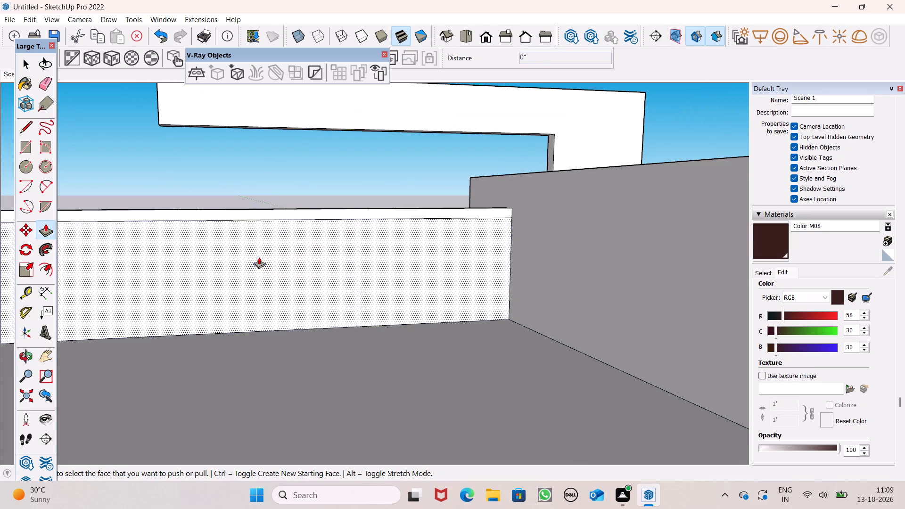
pyautogui.scroll(-1, 239, 102)
pyautogui.scroll(2, 239, 102)
pyautogui.moveTo(229, 126); pyautogui.dragTo(238, 113, button='middle')
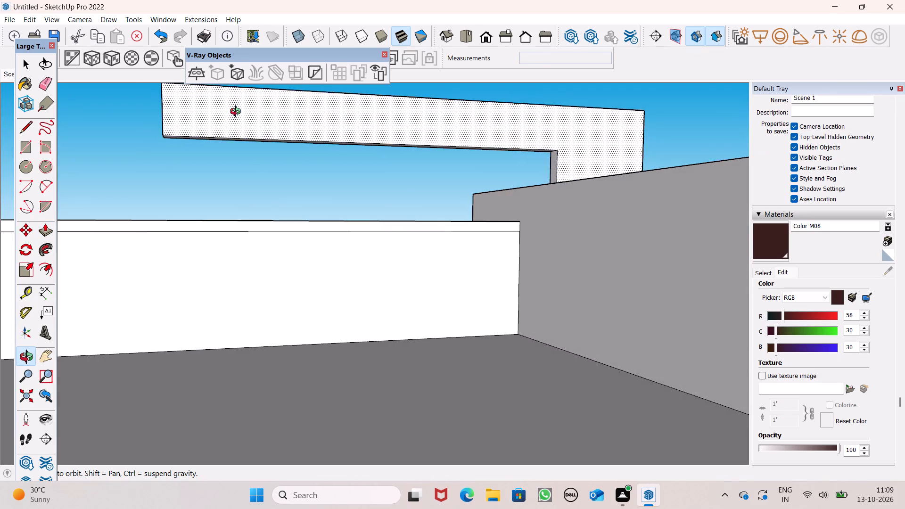
pyautogui.moveTo(238, 113); pyautogui.dragTo(238, 112, button='middle')
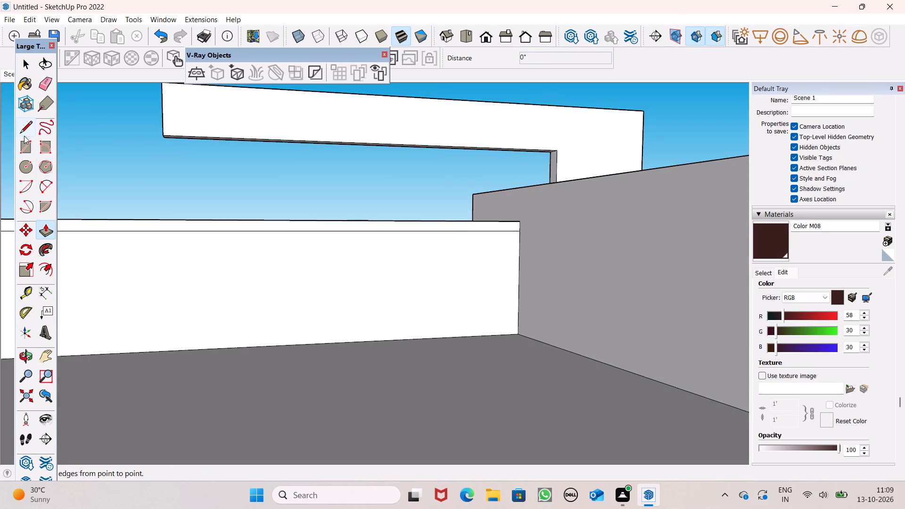
pyautogui.click(24, 136)
pyautogui.moveTo(180, 164); pyautogui.dragTo(196, 141, button='middle')
pyautogui.scroll(2, 217, 128)
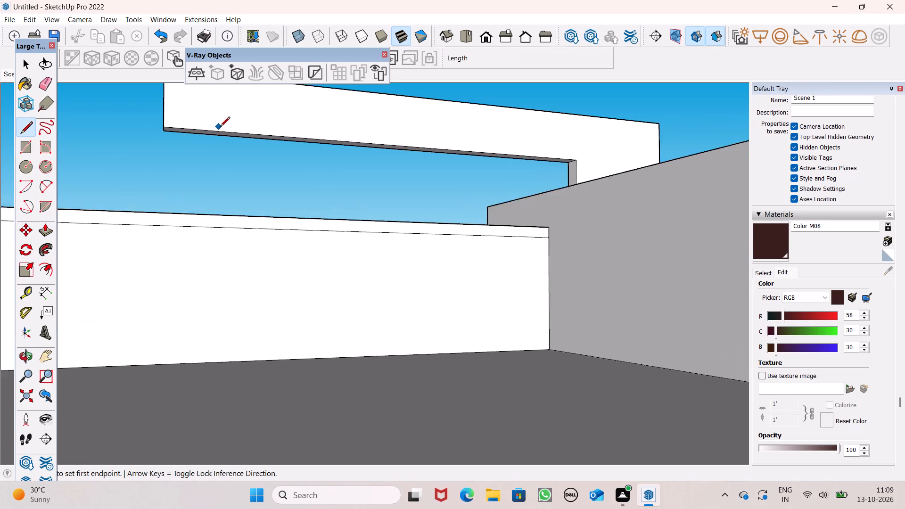
pyautogui.scroll(5, 220, 127)
pyautogui.click(227, 136)
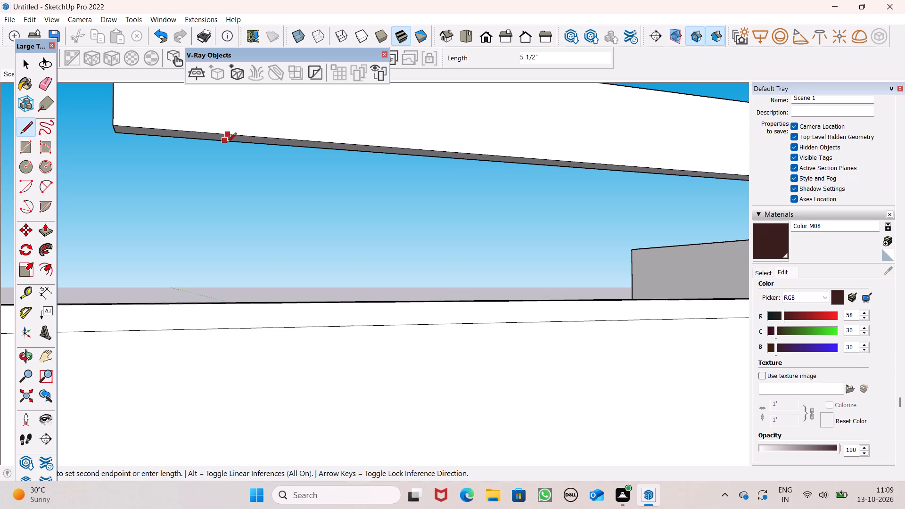
pyautogui.click(227, 143)
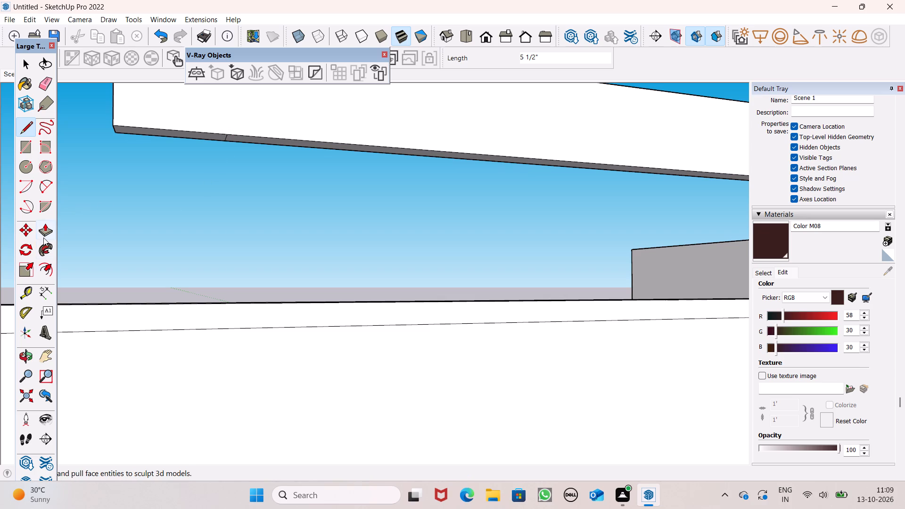
# Push/Pull the small end face under the beam down about 6' 3 7/16" to form the frame's second leg.
pyautogui.click(43, 238)
pyautogui.moveTo(168, 134); pyautogui.dragTo(213, 505)
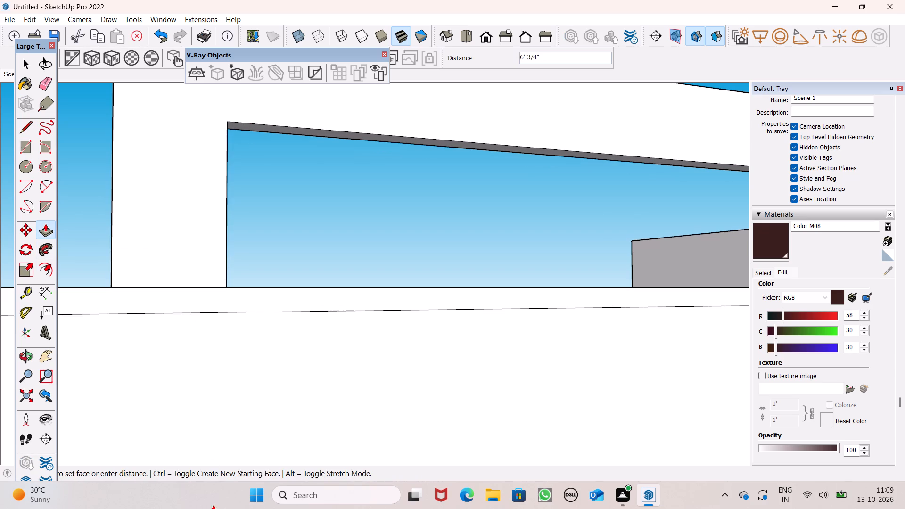
pyautogui.moveTo(213, 505); pyautogui.dragTo(213, 508)
# Pull the rear face of the rooftop frame about 2' 8 1/4" toward the back of the roof.
pyautogui.scroll(-5, 363, 226)
pyautogui.moveTo(408, 249); pyautogui.dragTo(628, 412, button='middle')
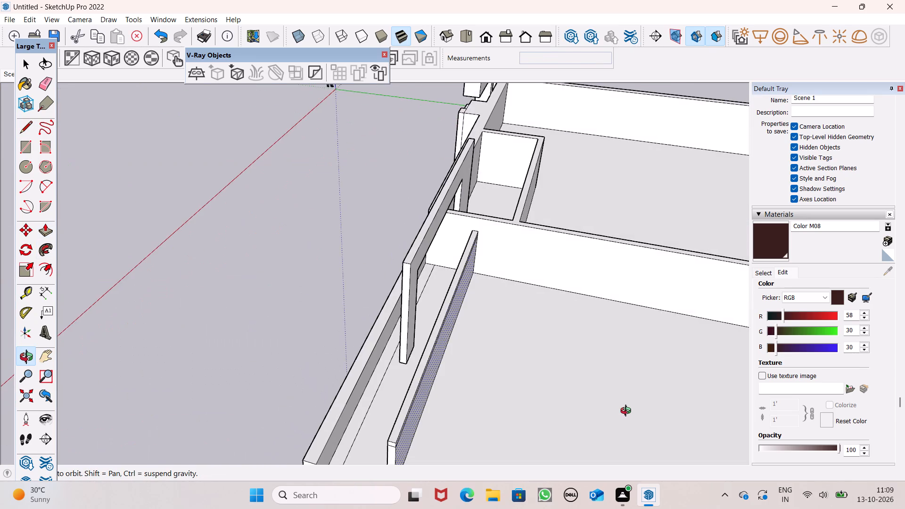
pyautogui.moveTo(628, 412); pyautogui.dragTo(829, 349, button='middle')
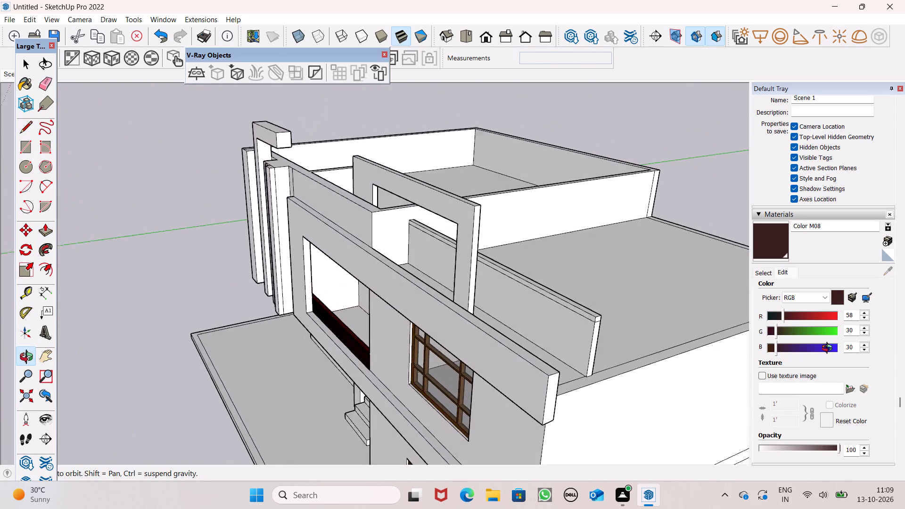
pyautogui.moveTo(829, 349); pyautogui.dragTo(839, 339, button='middle')
pyautogui.scroll(1, 839, 340)
pyautogui.moveTo(627, 316); pyautogui.dragTo(740, 318, button='middle')
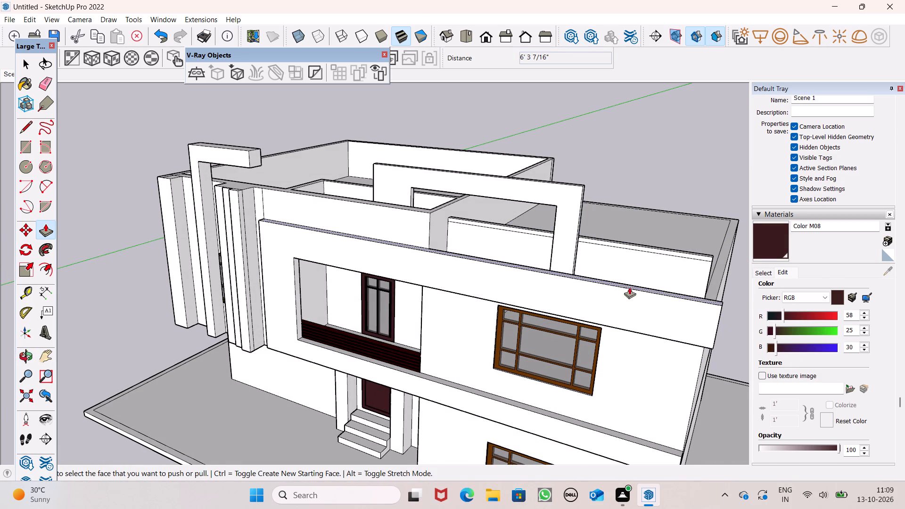
pyautogui.scroll(1, 616, 284)
pyautogui.moveTo(616, 284); pyautogui.dragTo(241, 365, button='middle')
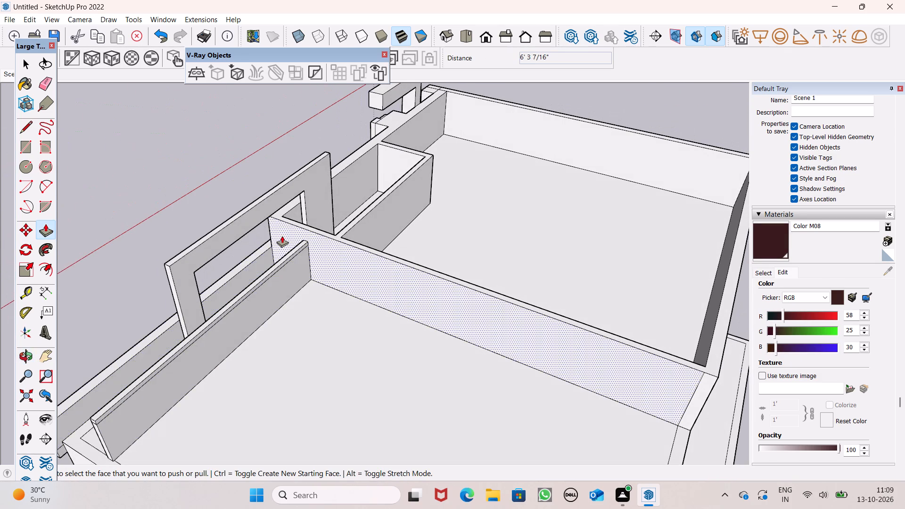
pyautogui.moveTo(303, 210); pyautogui.dragTo(281, 228, button='middle')
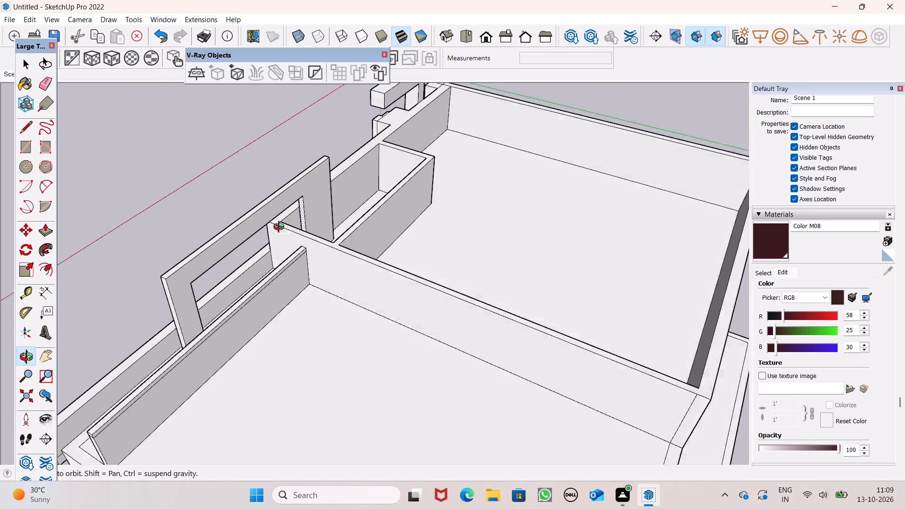
pyautogui.moveTo(281, 228); pyautogui.dragTo(218, 250, button='middle')
pyautogui.scroll(2, 233, 226)
pyautogui.moveTo(324, 203); pyautogui.dragTo(326, 203)
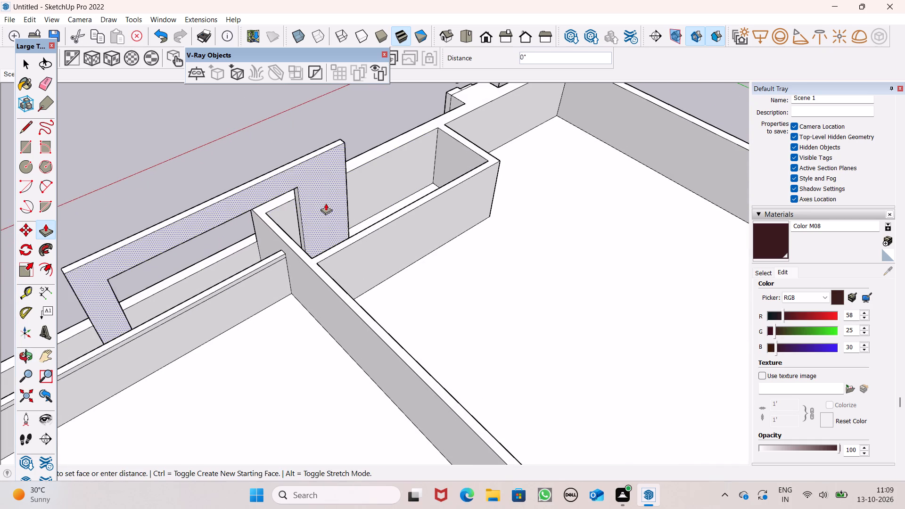
pyautogui.moveTo(326, 203); pyautogui.dragTo(344, 230)
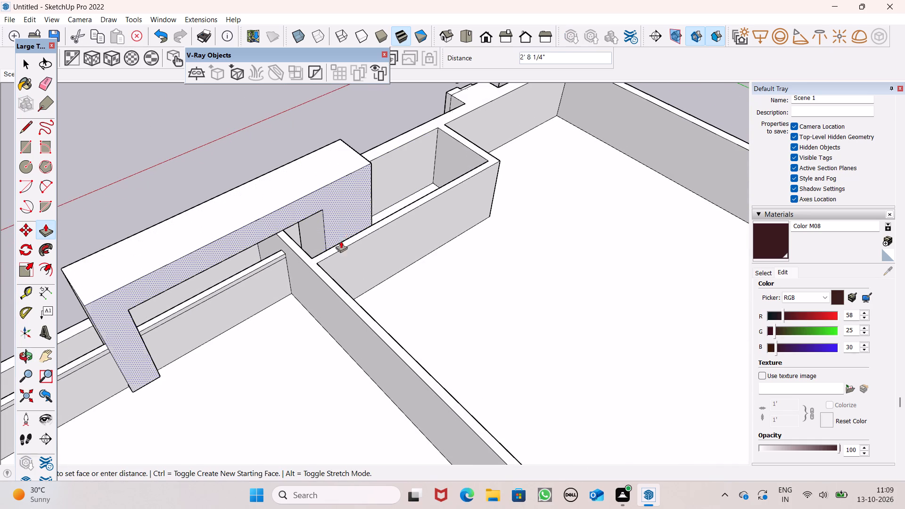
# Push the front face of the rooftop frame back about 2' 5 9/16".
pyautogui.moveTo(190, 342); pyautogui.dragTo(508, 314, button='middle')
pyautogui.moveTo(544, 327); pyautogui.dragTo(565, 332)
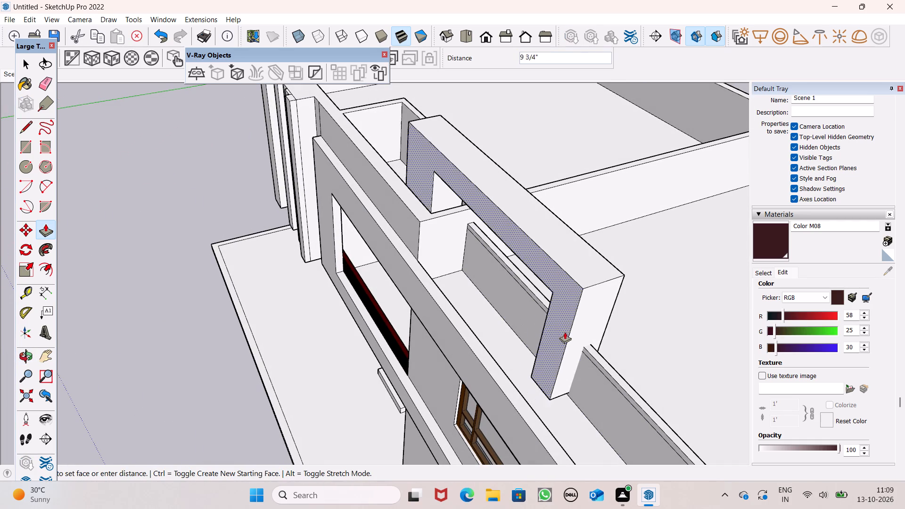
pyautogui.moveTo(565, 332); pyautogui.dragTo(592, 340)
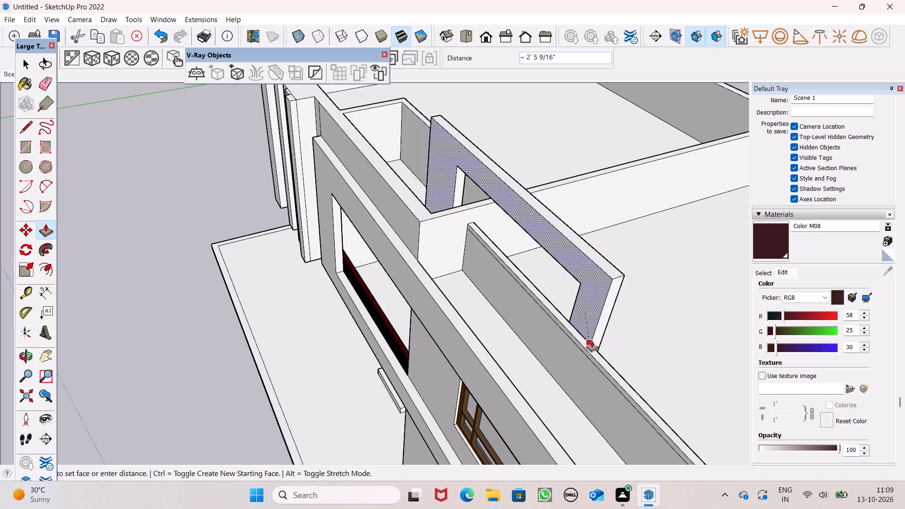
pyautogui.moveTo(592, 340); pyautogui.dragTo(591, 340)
# Examine the rooftop frame's position relative to the parapet walls and front facade from several sides.
pyautogui.moveTo(628, 343); pyautogui.dragTo(592, 315, button='middle')
pyautogui.scroll(1, 592, 315)
pyautogui.scroll(-6, 576, 289)
pyautogui.moveTo(593, 336); pyautogui.dragTo(632, 324, button='middle')
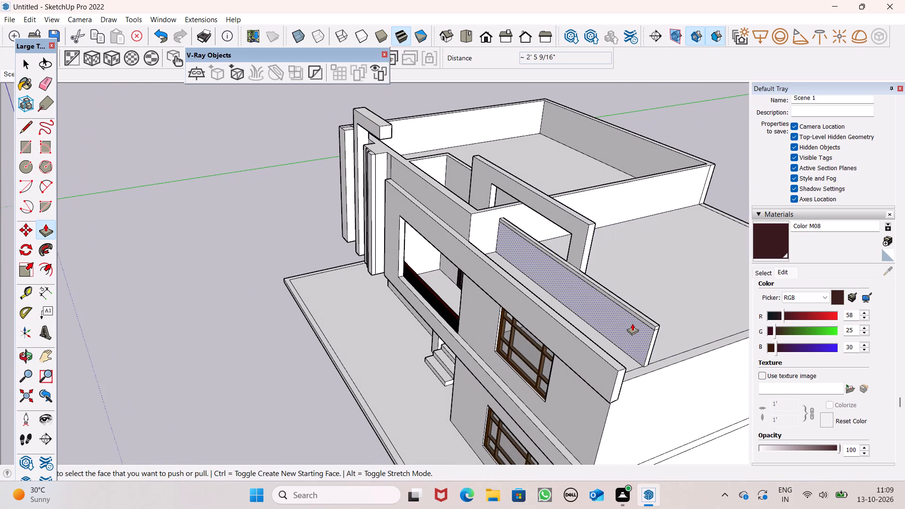
pyautogui.scroll(-3, 617, 309)
pyautogui.moveTo(591, 299); pyautogui.dragTo(596, 301, button='middle')
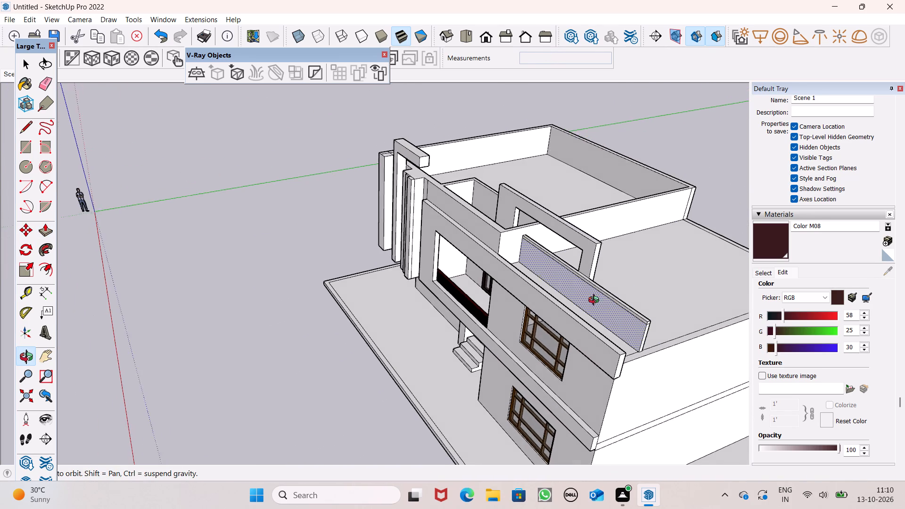
pyautogui.moveTo(596, 301); pyautogui.dragTo(396, 306, button='middle')
pyautogui.moveTo(492, 360); pyautogui.dragTo(625, 312, button='middle')
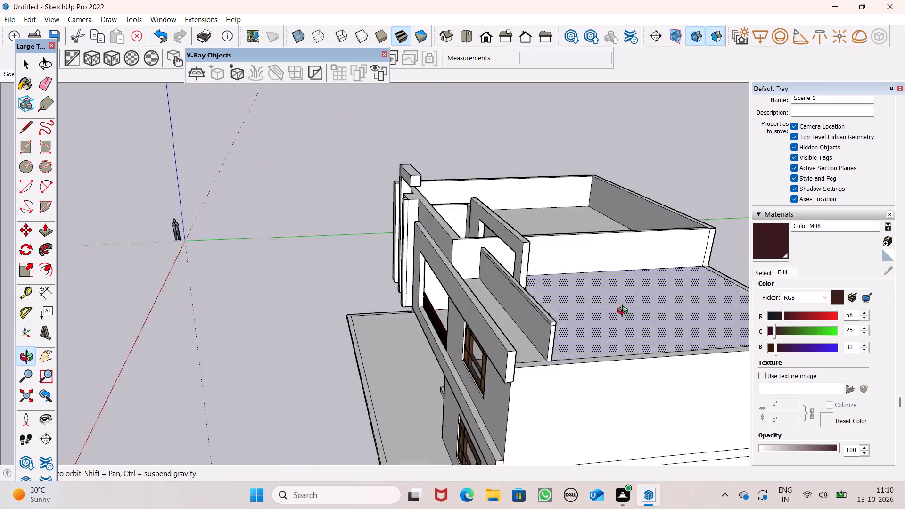
pyautogui.moveTo(625, 312); pyautogui.dragTo(708, 275, button='middle')
pyautogui.moveTo(507, 319); pyautogui.dragTo(715, 375, button='middle')
pyautogui.scroll(1, 507, 319)
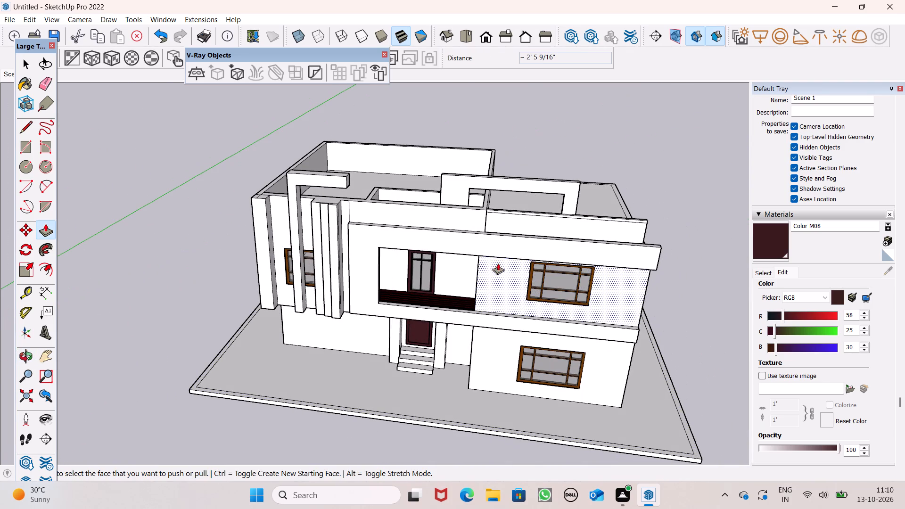
pyautogui.scroll(3, 484, 165)
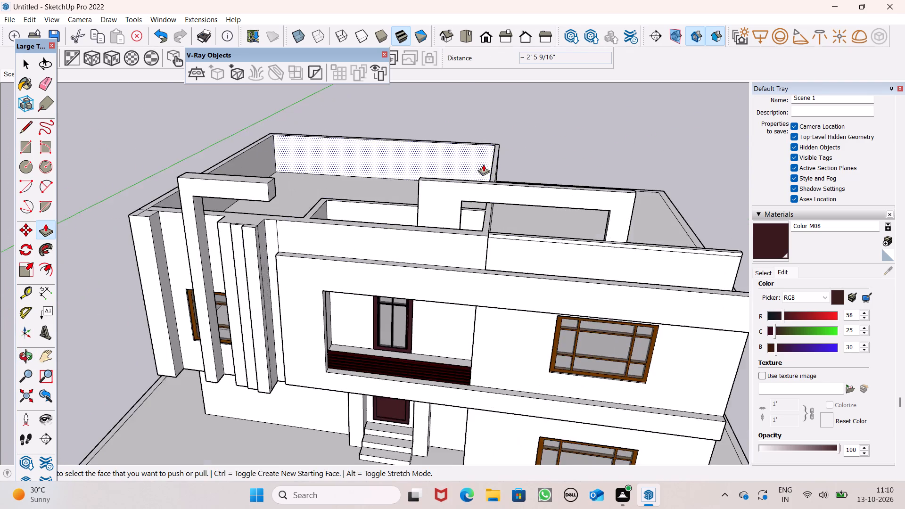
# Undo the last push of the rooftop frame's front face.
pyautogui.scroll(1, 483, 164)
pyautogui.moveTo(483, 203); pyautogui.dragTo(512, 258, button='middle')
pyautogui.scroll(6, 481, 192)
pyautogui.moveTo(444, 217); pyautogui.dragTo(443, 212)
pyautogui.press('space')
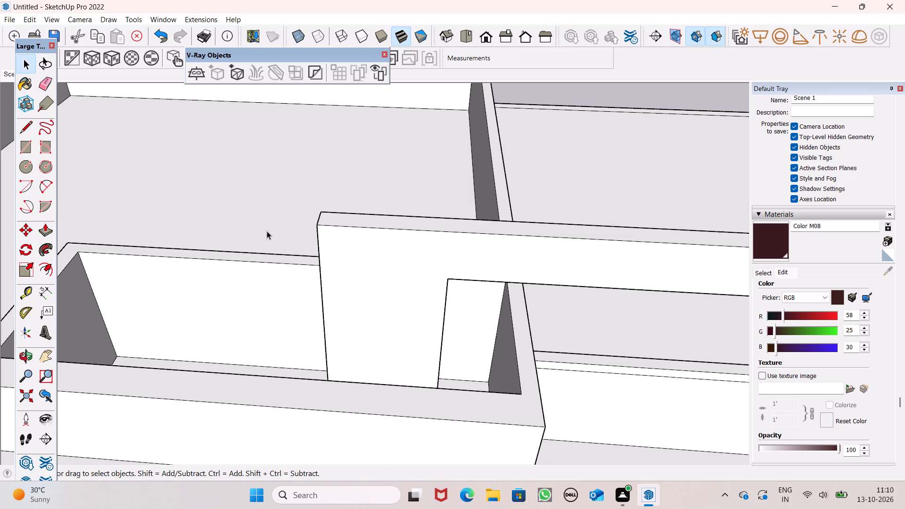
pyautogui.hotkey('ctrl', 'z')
# Push the front face of the rooftop frame back about 2' 7 15/16".
pyautogui.scroll(-6, 284, 240)
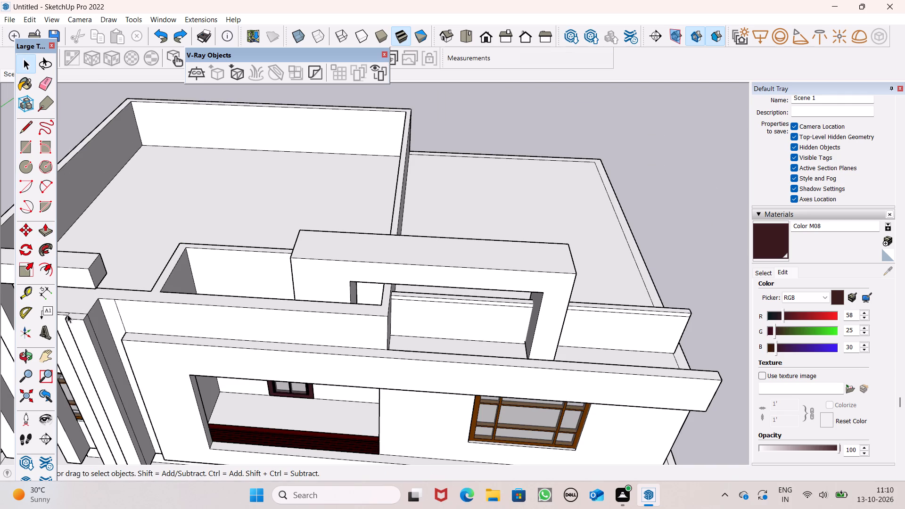
pyautogui.click(42, 229)
pyautogui.scroll(-1, 579, 306)
pyautogui.scroll(5, 579, 306)
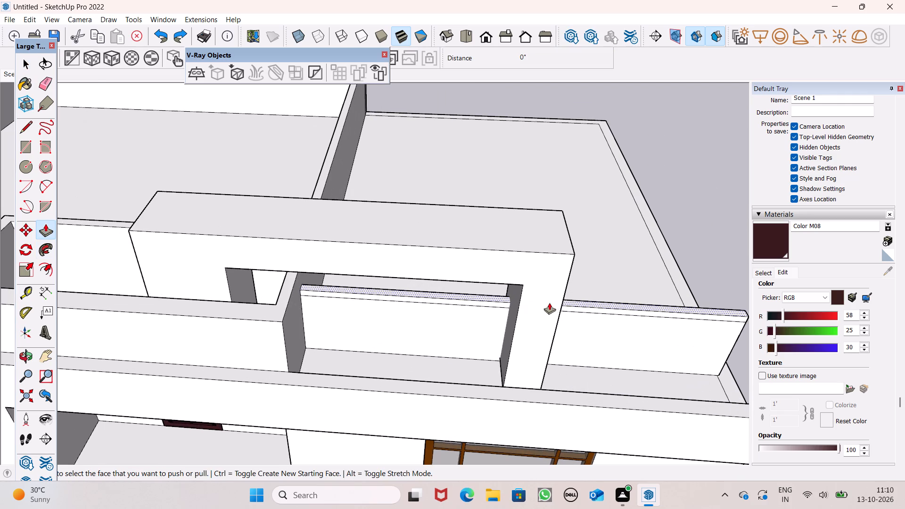
pyautogui.moveTo(549, 303); pyautogui.dragTo(557, 260)
# Pull the rear face of the rooftop frame about 1' 3 7/8" outward to thicken the frame.
pyautogui.moveTo(486, 327); pyautogui.dragTo(281, 350, button='middle')
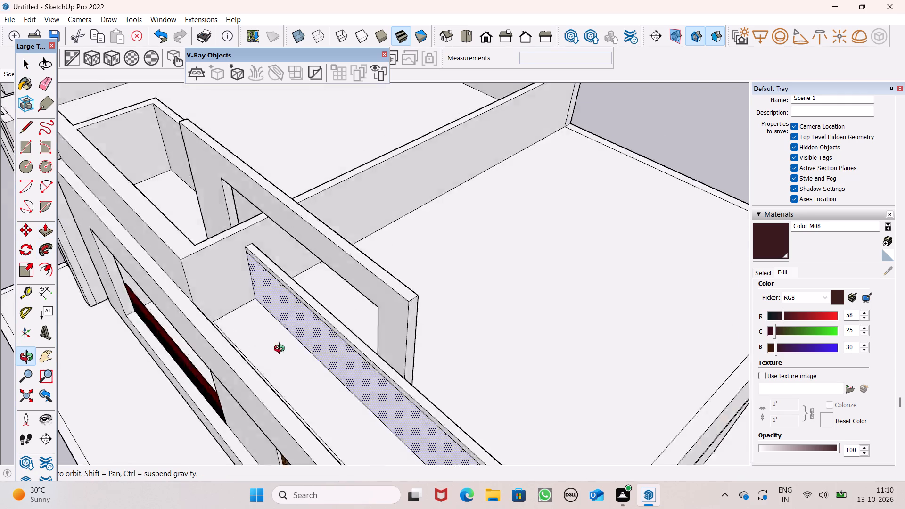
pyautogui.moveTo(281, 350); pyautogui.dragTo(407, 347, button='middle')
pyautogui.moveTo(474, 353); pyautogui.dragTo(512, 348, button='middle')
pyautogui.scroll(2, 283, 229)
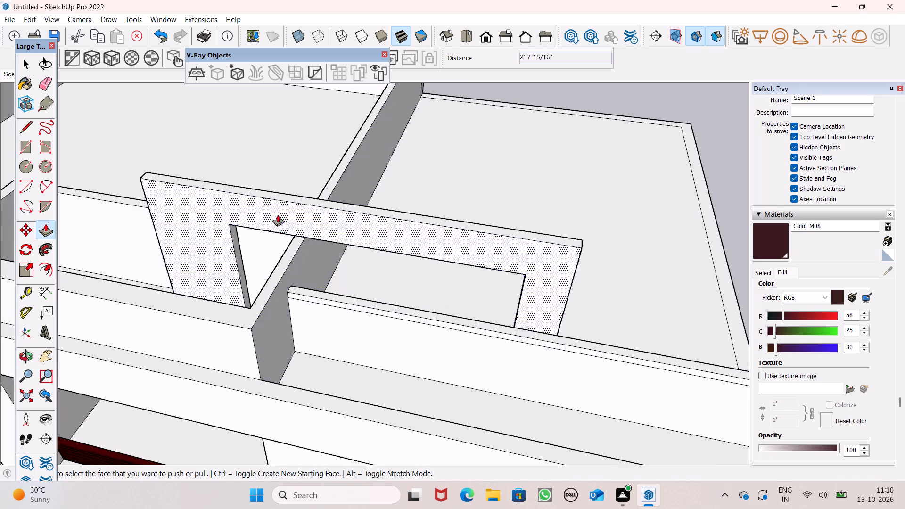
pyautogui.scroll(2, 278, 214)
pyautogui.scroll(-3, 289, 243)
pyautogui.moveTo(303, 260); pyautogui.dragTo(378, 354, button='middle')
pyautogui.scroll(4, 222, 311)
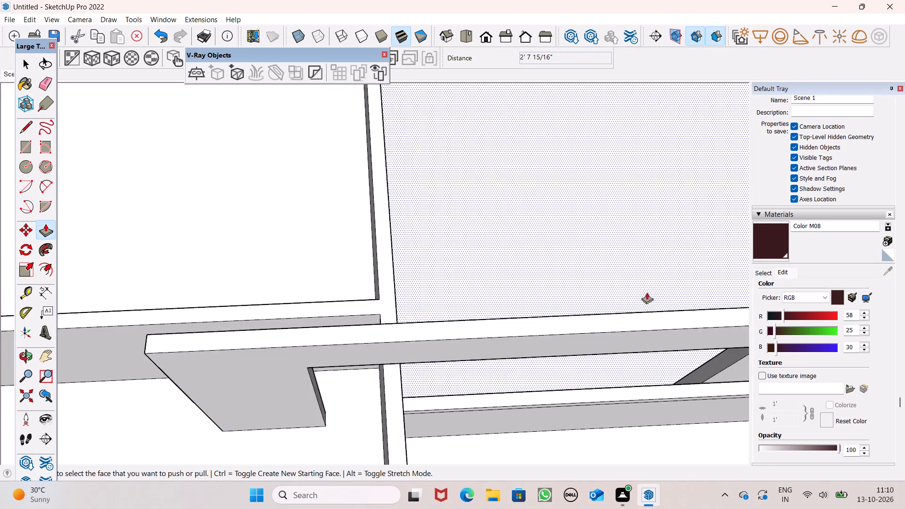
pyautogui.scroll(-6, 647, 300)
pyautogui.moveTo(651, 336); pyautogui.dragTo(234, 312, button='middle')
pyautogui.moveTo(158, 338); pyautogui.dragTo(188, 345)
# Push the rear face of the rooftop frame slightly inward to make the frame thinner.
pyautogui.scroll(-5, 248, 310)
pyautogui.moveTo(247, 351); pyautogui.dragTo(575, 244, button='middle')
pyautogui.scroll(1, 504, 190)
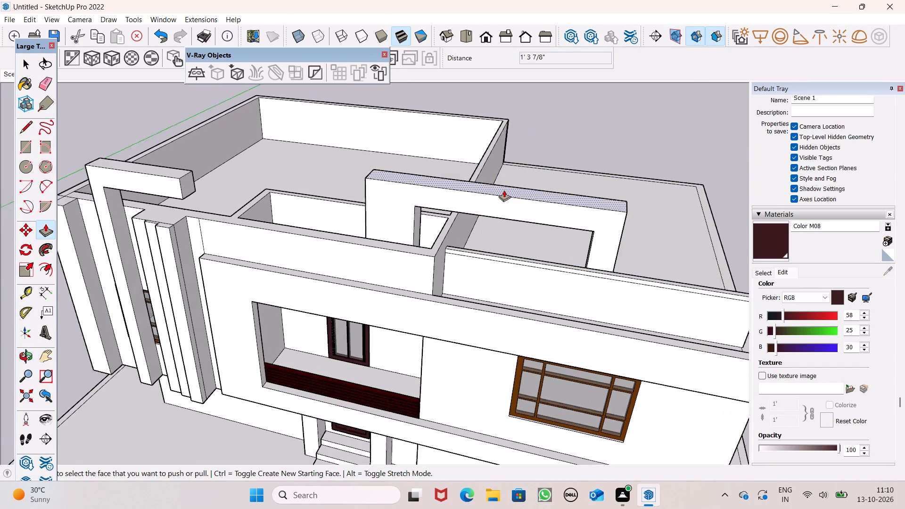
pyautogui.scroll(1, 504, 190)
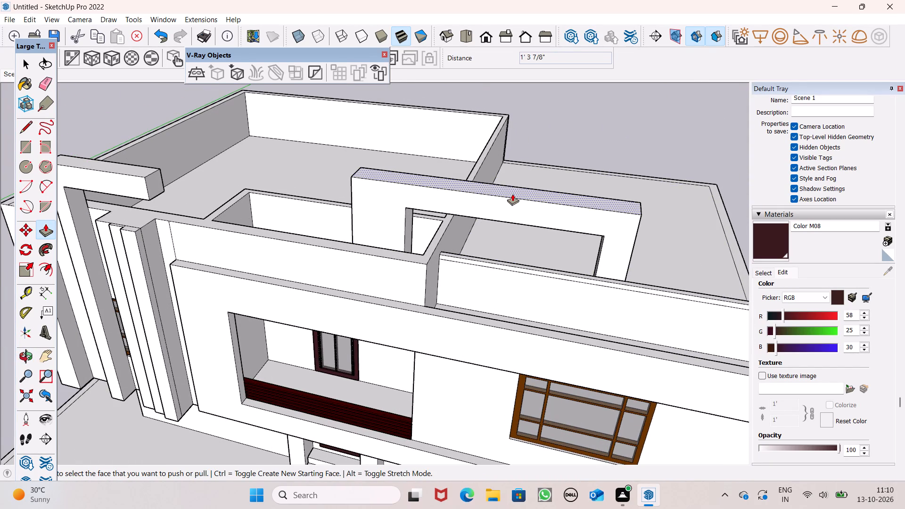
pyautogui.scroll(-2, 513, 220)
pyautogui.moveTo(577, 237); pyautogui.dragTo(234, 323, button='middle')
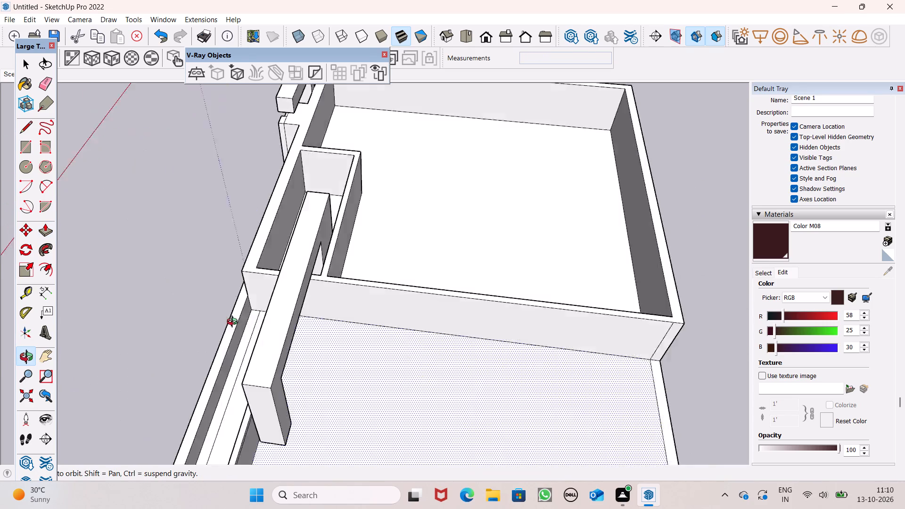
pyautogui.moveTo(234, 323); pyautogui.dragTo(175, 320, button='middle')
pyautogui.moveTo(216, 323); pyautogui.dragTo(213, 319)
pyautogui.click(213, 319)
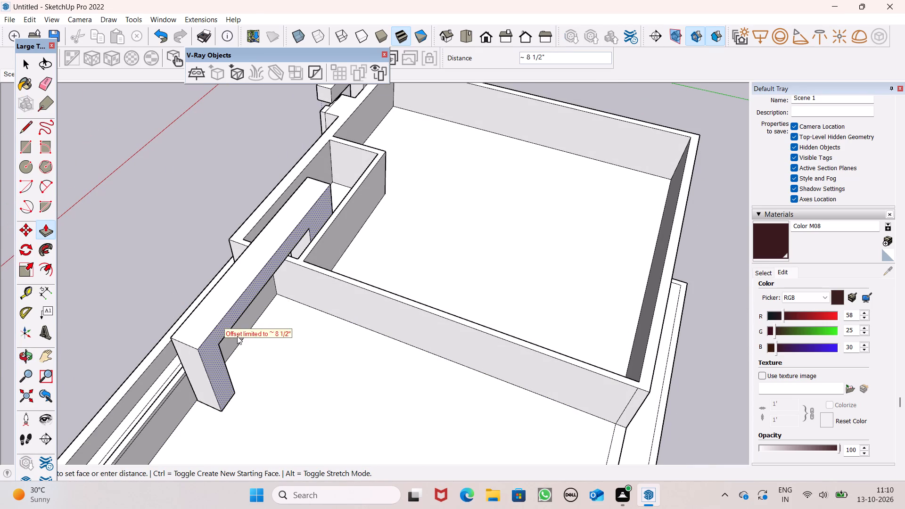
pyautogui.moveTo(237, 336); pyautogui.dragTo(498, 358, button='middle')
pyautogui.press('space')
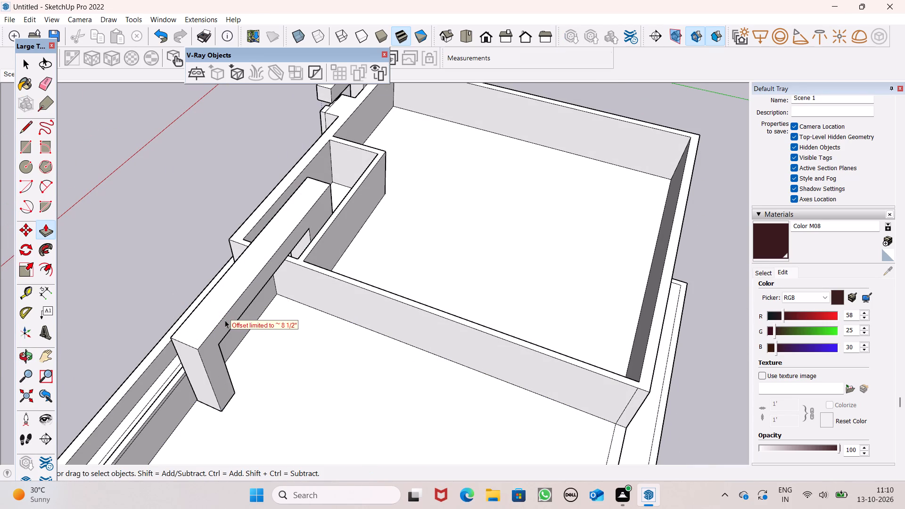
# Push the rear face of the rooftop frame about 4 7/16" further inward.
pyautogui.click(46, 234)
pyautogui.scroll(6, 227, 330)
pyautogui.moveTo(203, 319); pyautogui.dragTo(193, 318)
# Draw a line about 1' 1/2" long across the rooftop frame's narrow left end face, just below its top edge.
pyautogui.scroll(-4, 278, 339)
pyautogui.moveTo(276, 390); pyautogui.dragTo(623, 338, button='middle')
pyautogui.scroll(-4, 312, 274)
pyautogui.moveTo(356, 327); pyautogui.dragTo(478, 354, button='middle')
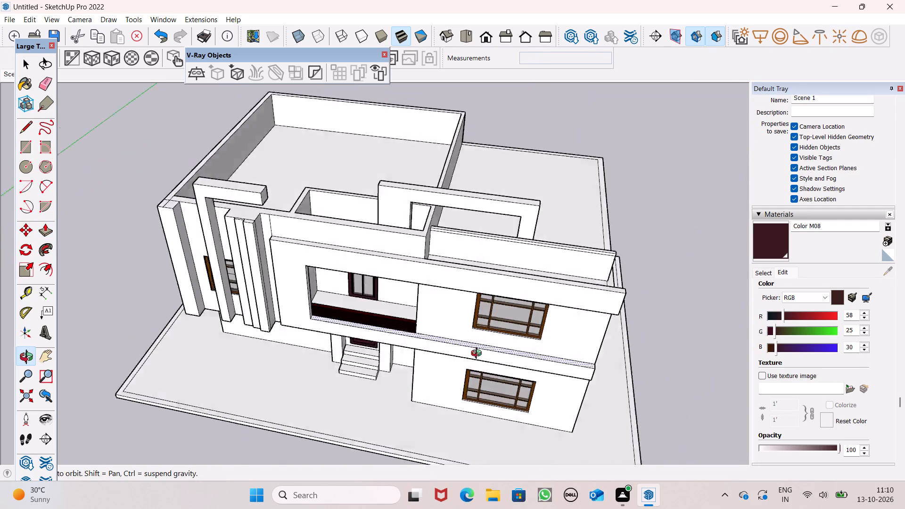
pyautogui.moveTo(478, 354); pyautogui.dragTo(514, 364, button='middle')
pyautogui.scroll(3, 533, 206)
pyautogui.scroll(4, 452, 189)
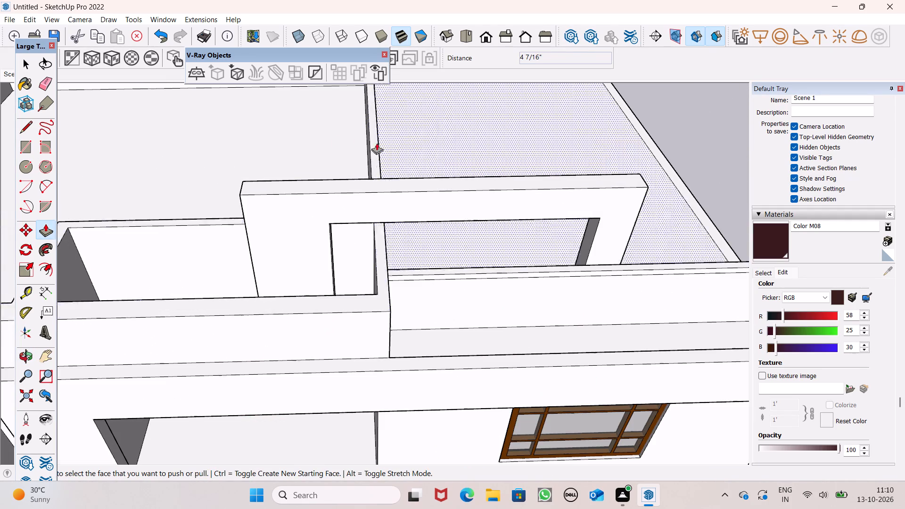
pyautogui.scroll(2, 377, 143)
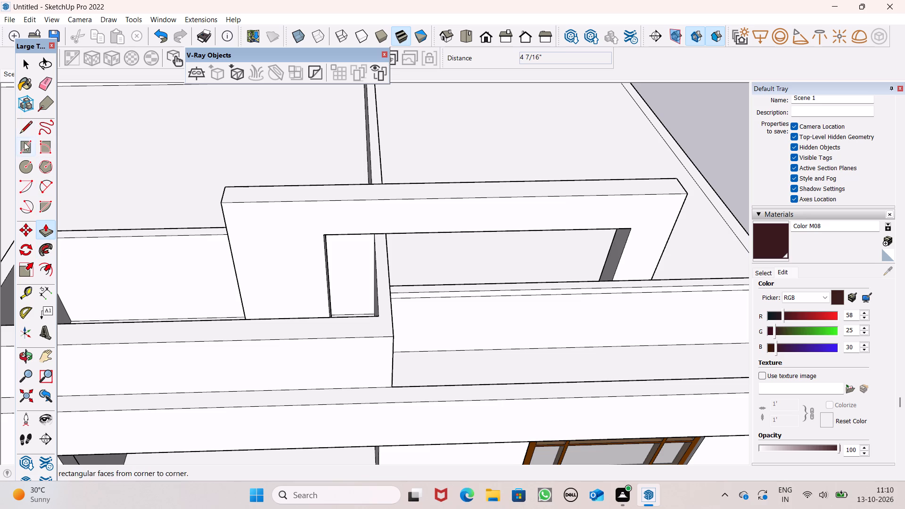
pyautogui.click(33, 125)
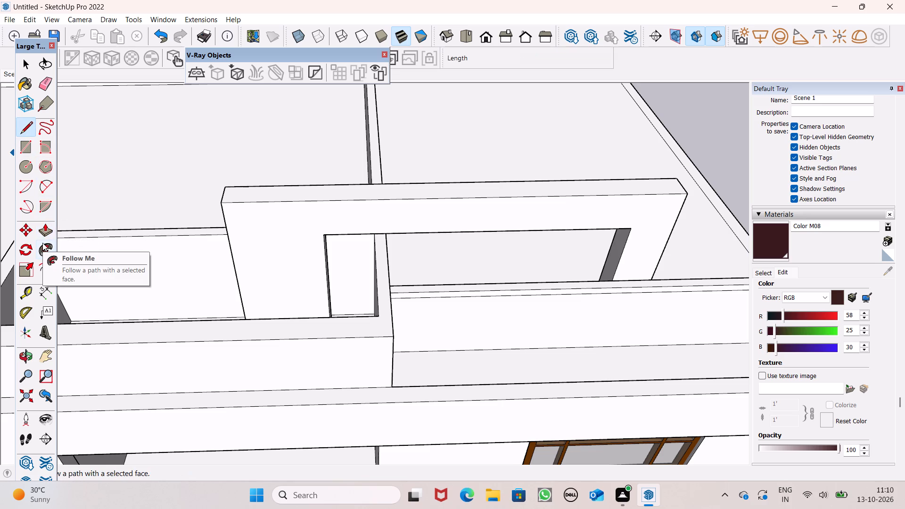
pyautogui.scroll(6, 269, 180)
pyautogui.moveTo(309, 255); pyautogui.dragTo(427, 251, button='middle')
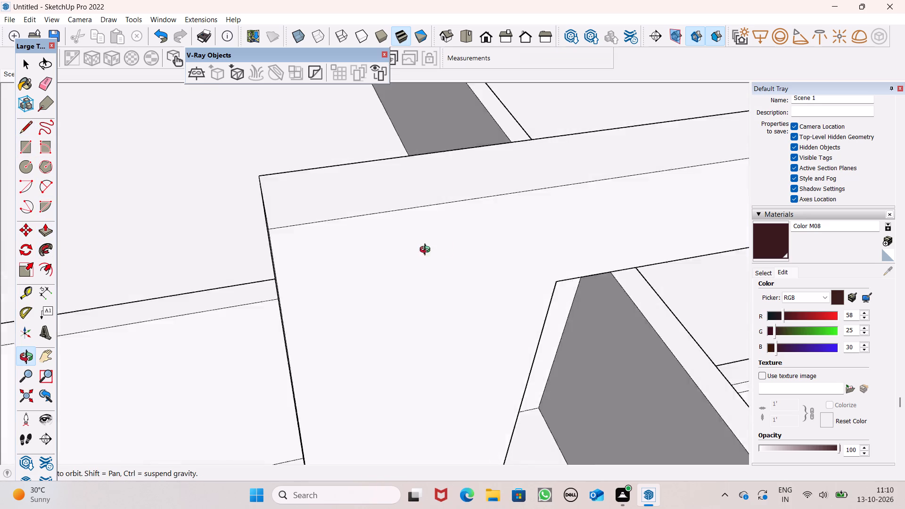
pyautogui.moveTo(427, 251); pyautogui.dragTo(512, 216, button='middle')
pyautogui.scroll(5, 403, 174)
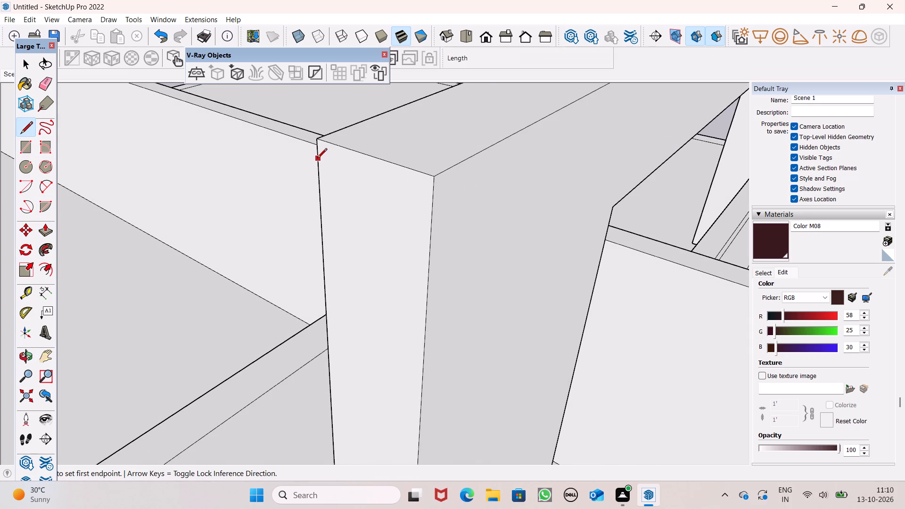
pyautogui.click(317, 159)
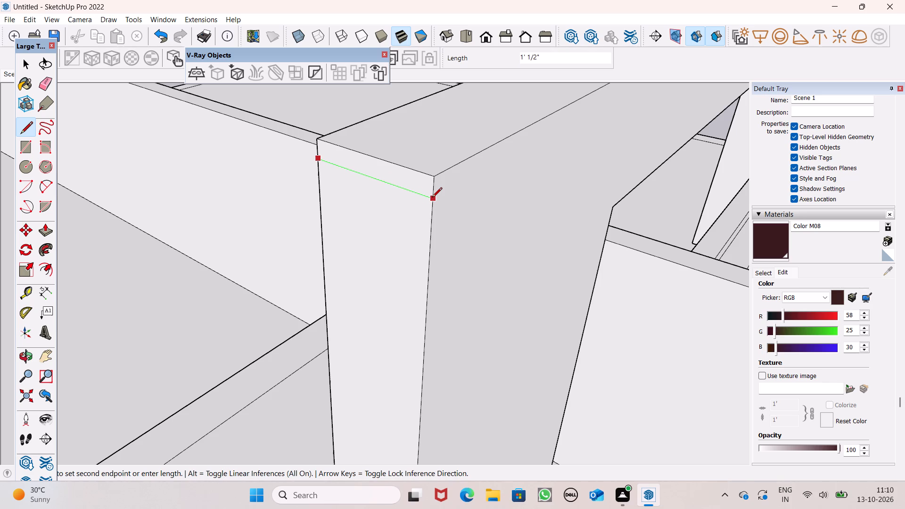
pyautogui.click(433, 198)
# Draw a line along the rooftop frame's front face from the end-face line's front corner, parallel to the top edge.
pyautogui.click(432, 200)
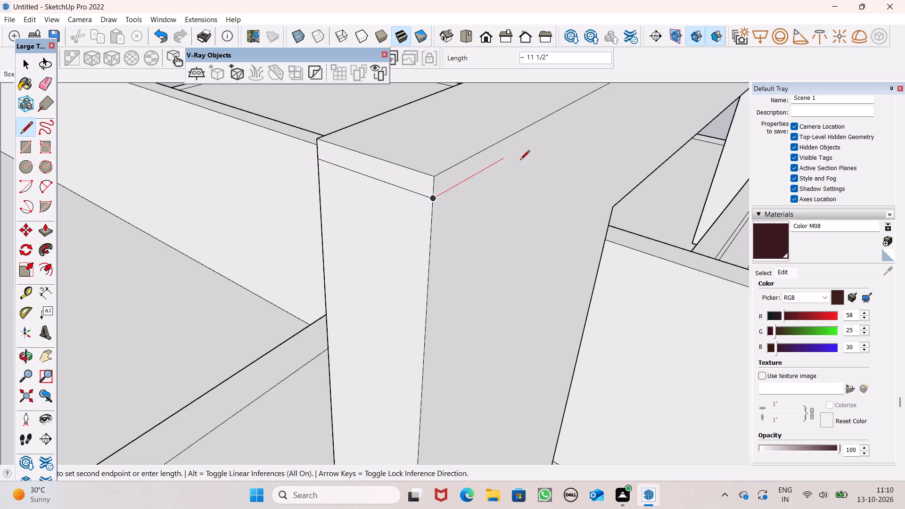
pyautogui.moveTo(524, 168); pyautogui.dragTo(320, 171, button='middle')
pyautogui.scroll(1, 320, 171)
pyautogui.scroll(-4, 317, 180)
pyautogui.scroll(-2, 306, 216)
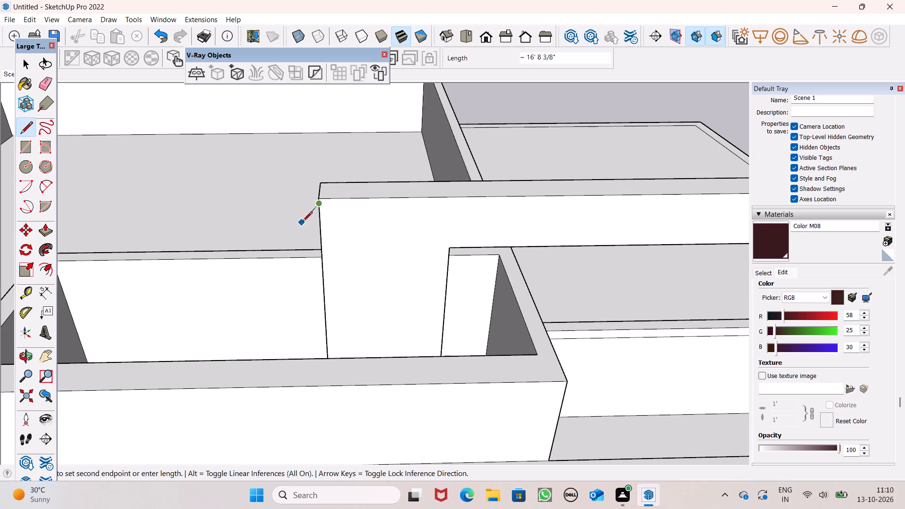
pyautogui.scroll(-7, 507, 224)
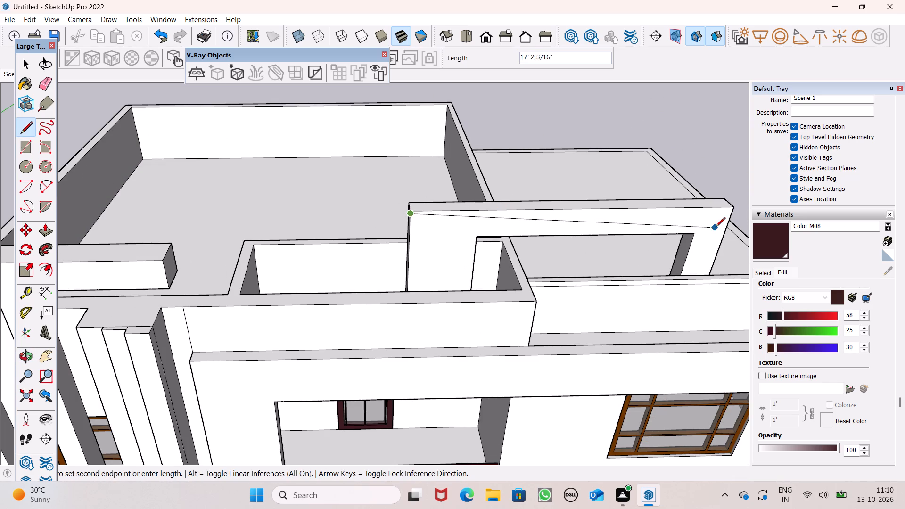
pyautogui.scroll(6, 720, 226)
pyautogui.scroll(-3, 510, 220)
pyautogui.scroll(1, 442, 233)
pyautogui.scroll(3, 672, 230)
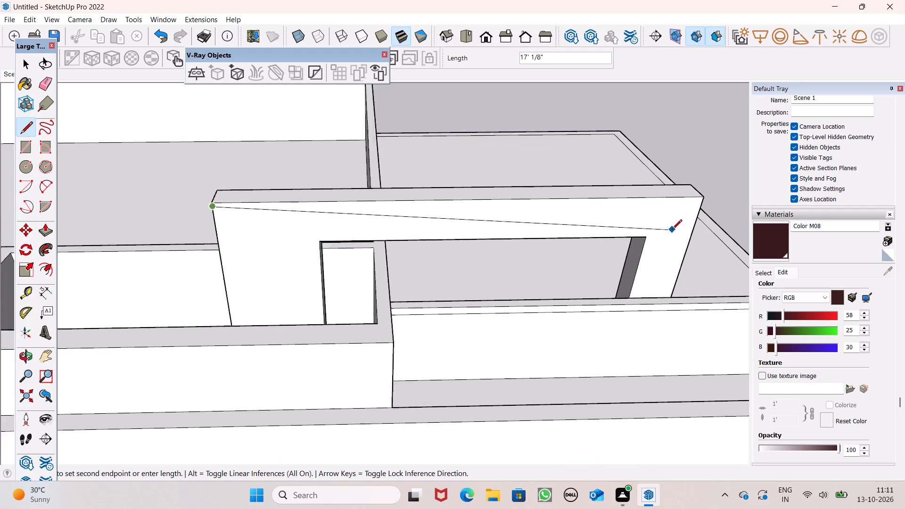
pyautogui.scroll(4, 672, 230)
pyautogui.scroll(-7, 512, 227)
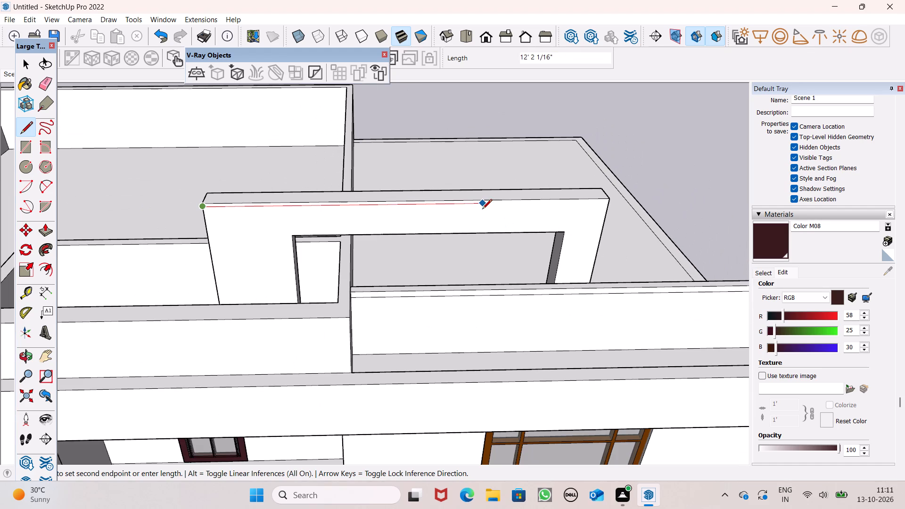
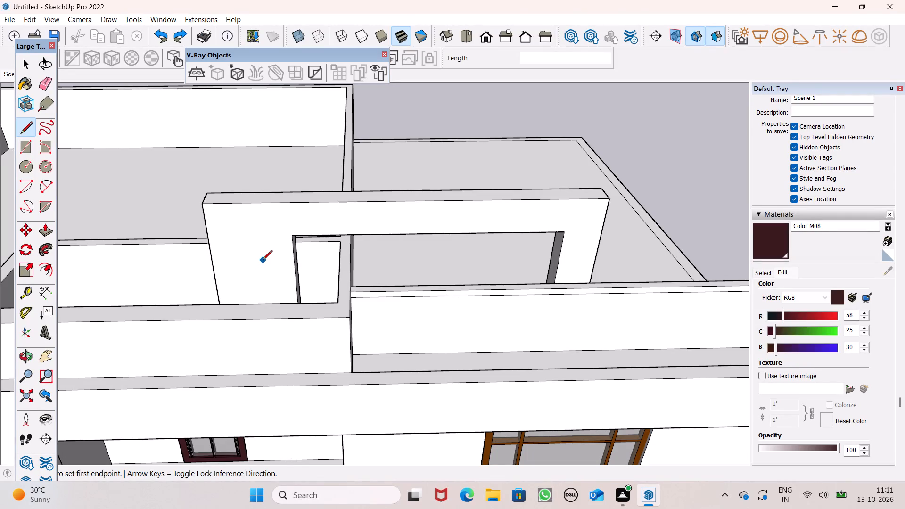
# Draw a line across the rooftop frame's front face from the left end-face line's front corner to the far vertical edge, parallel to the top.
pyautogui.moveTo(426, 290); pyautogui.dragTo(386, 227, button='middle')
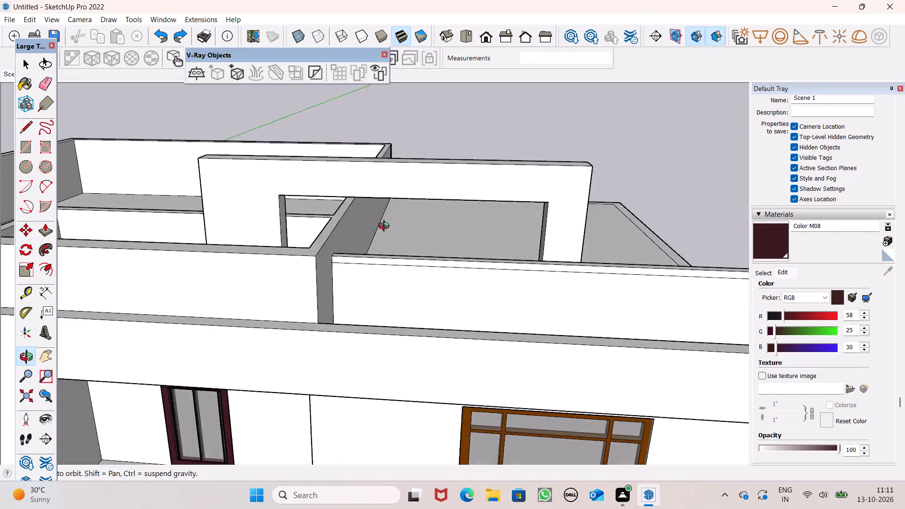
pyautogui.moveTo(386, 227); pyautogui.dragTo(440, 212, button='middle')
pyautogui.moveTo(327, 200); pyautogui.dragTo(545, 219, button='middle')
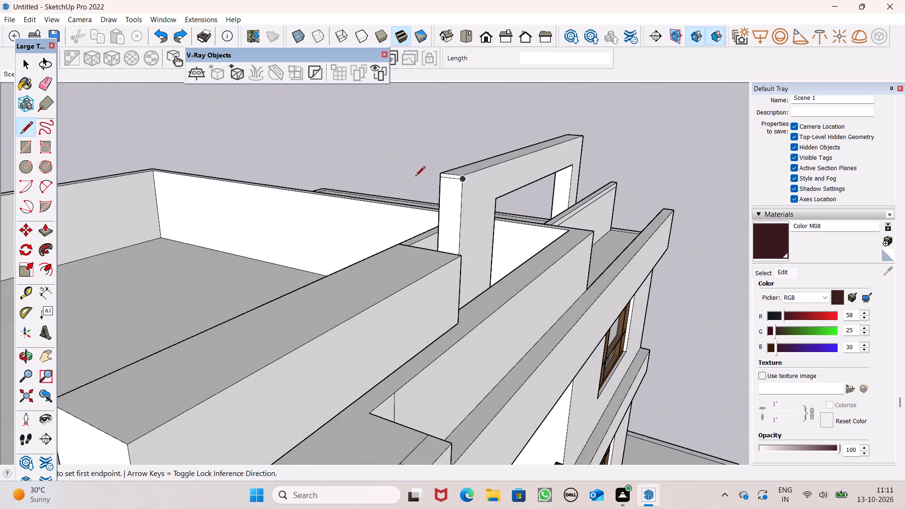
pyautogui.scroll(8, 457, 178)
pyautogui.moveTo(474, 188); pyautogui.dragTo(366, 194, button='middle')
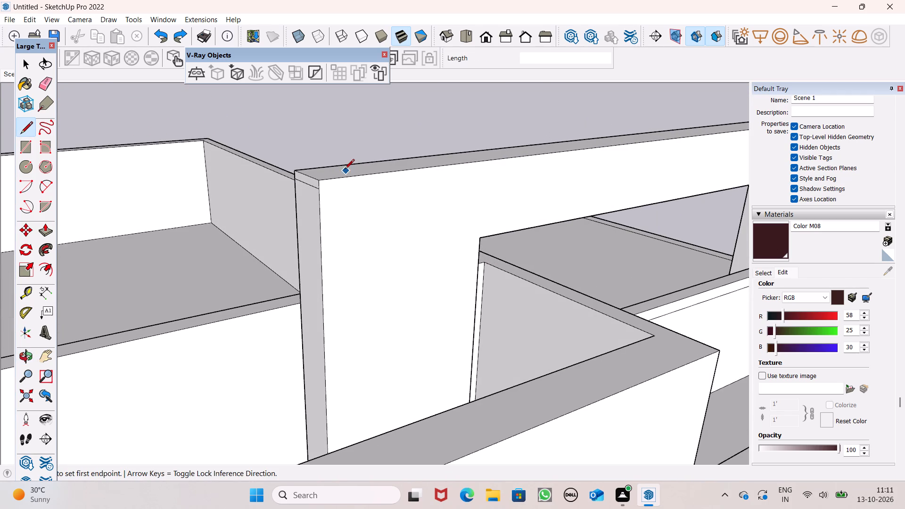
pyautogui.scroll(-5, 190, 183)
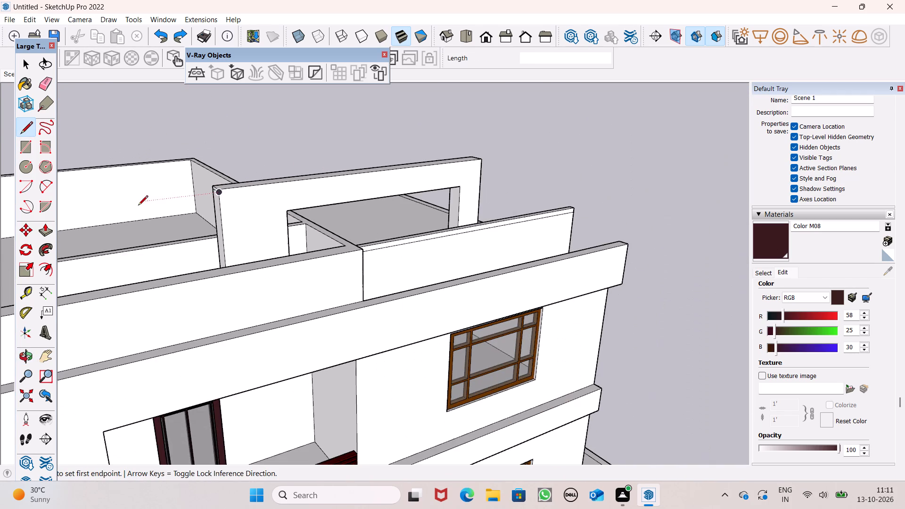
pyautogui.scroll(6, 498, 172)
pyautogui.scroll(-5, 439, 174)
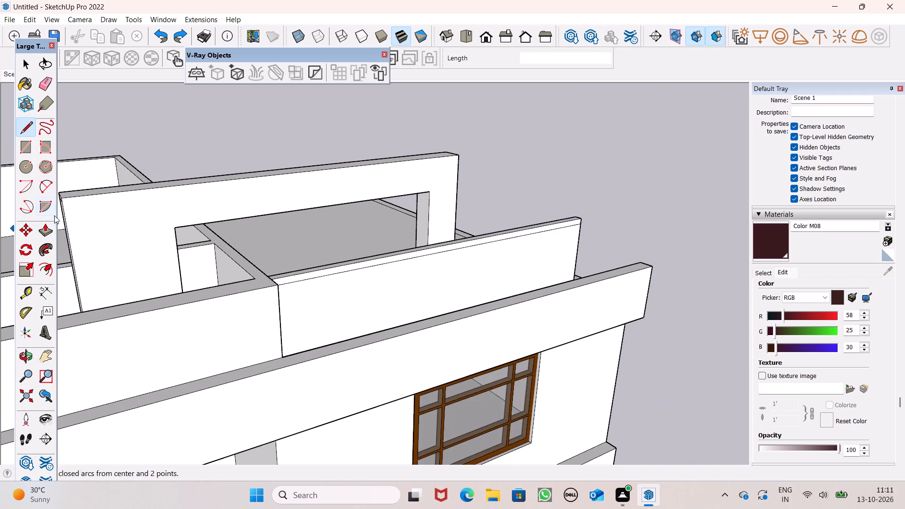
pyautogui.scroll(12, 62, 197)
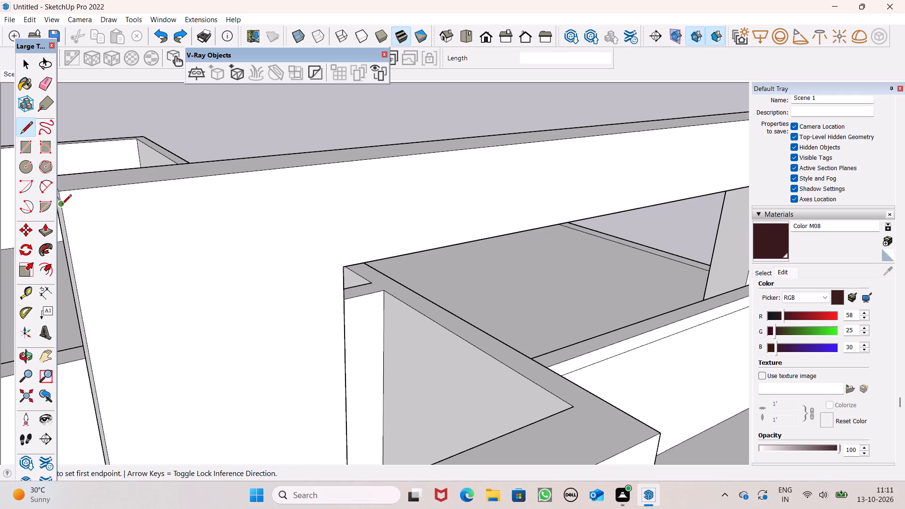
pyautogui.moveTo(62, 205); pyautogui.dragTo(69, 205)
pyautogui.scroll(-7, 167, 191)
pyautogui.scroll(1, 168, 196)
pyautogui.scroll(-5, 168, 196)
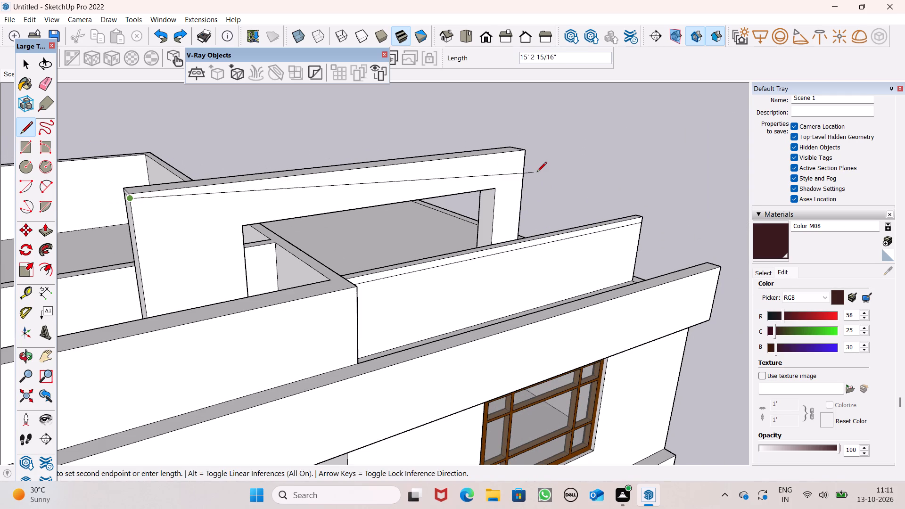
pyautogui.scroll(12, 533, 164)
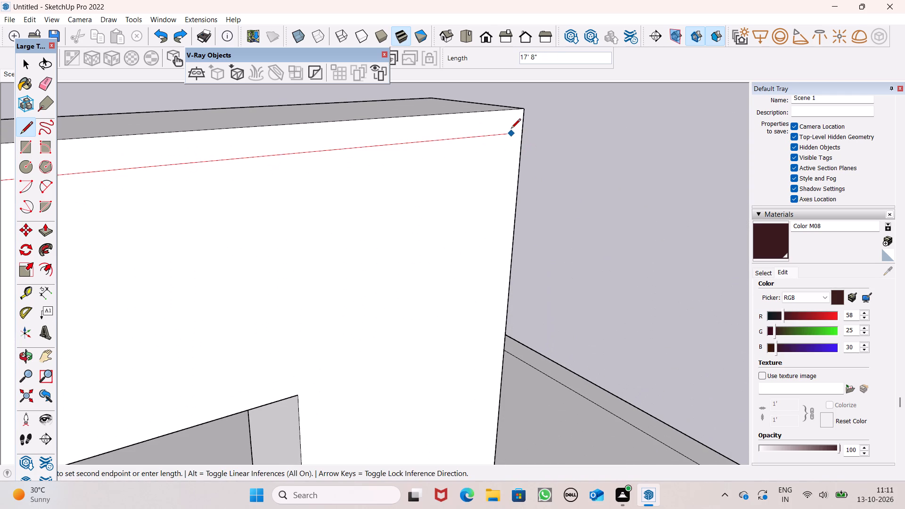
pyautogui.click(524, 128)
# Continue the dividing line about 1' 1/2" across the rooftop frame's narrow right end face, just below its top edge.
pyautogui.moveTo(548, 165); pyautogui.dragTo(432, 180, button='middle')
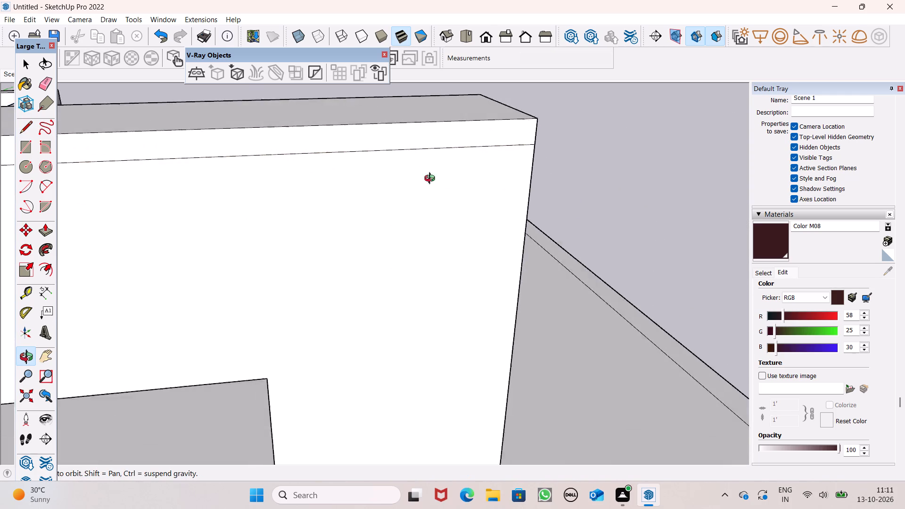
pyautogui.moveTo(432, 180); pyautogui.dragTo(142, 187, button='middle')
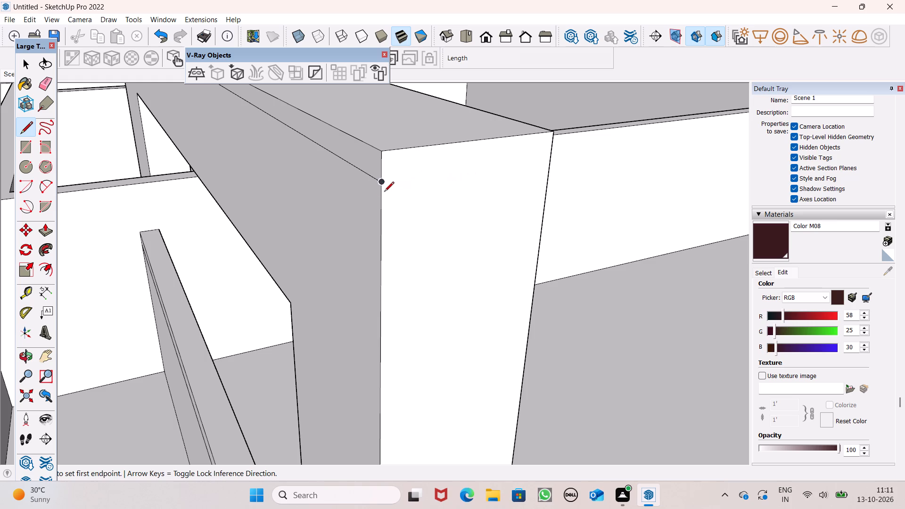
pyautogui.click(379, 187)
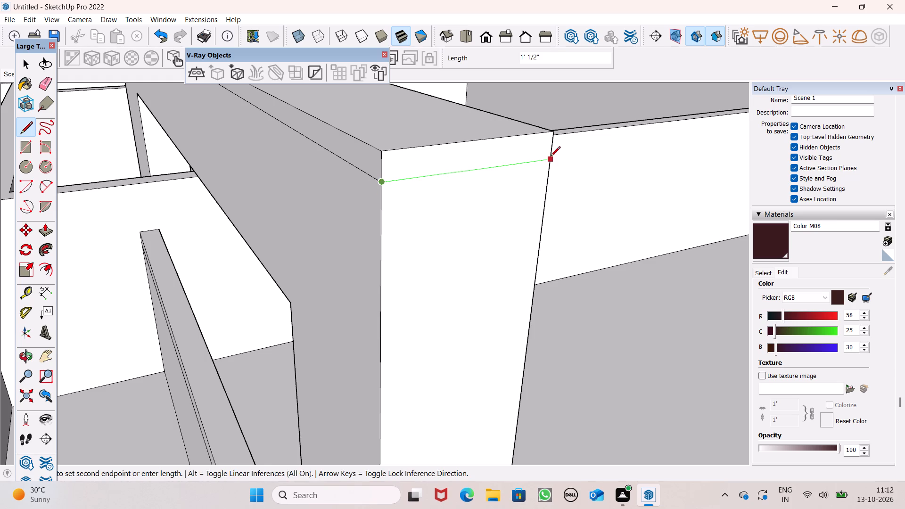
pyautogui.click(551, 156)
# Draw a line about 3' 9" long from the frame opening's upper-left corner across the left leg to its outer edge.
pyautogui.scroll(-4, 474, 139)
pyautogui.scroll(1, 492, 168)
pyautogui.scroll(-2, 499, 159)
pyautogui.moveTo(523, 176); pyautogui.dragTo(524, 176, button='middle')
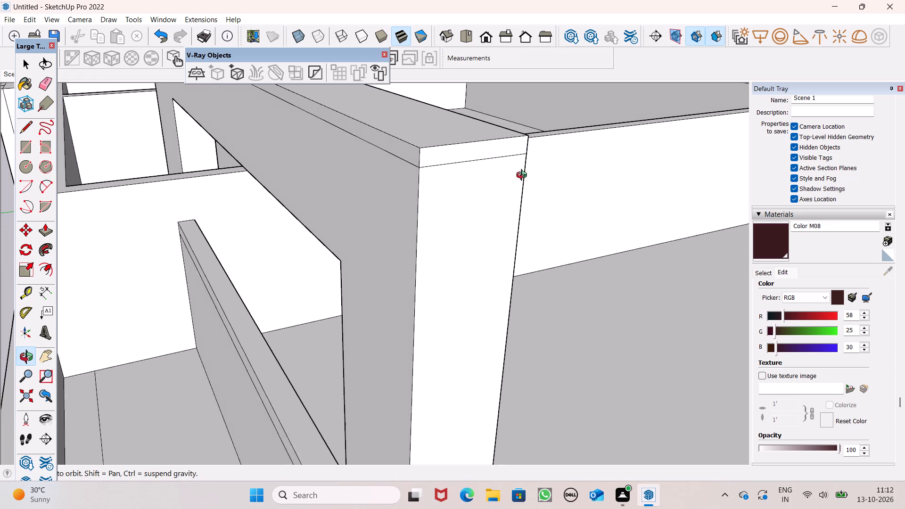
pyautogui.moveTo(524, 176); pyautogui.dragTo(643, 205, button='middle')
pyautogui.scroll(-3, 537, 189)
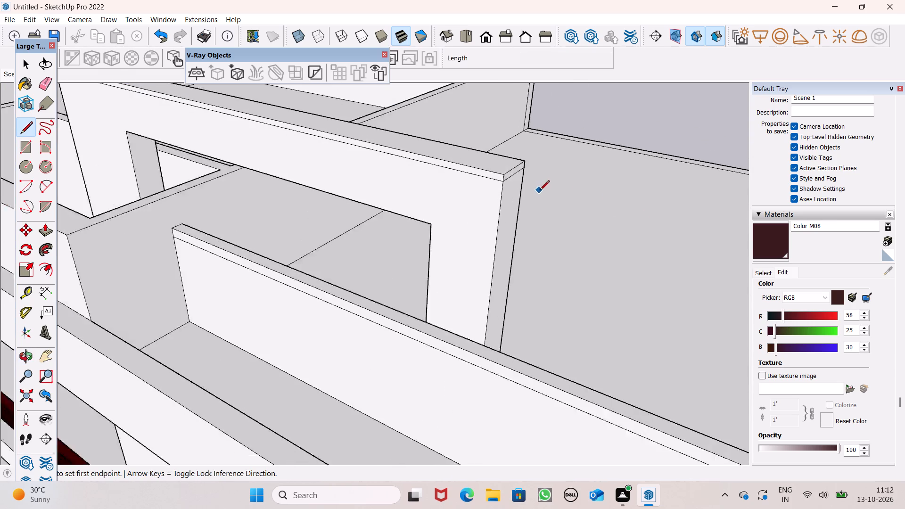
pyautogui.scroll(-2, 540, 191)
pyautogui.scroll(-3, 469, 197)
pyautogui.moveTo(456, 211); pyautogui.dragTo(516, 174, button='middle')
pyautogui.scroll(1, 404, 129)
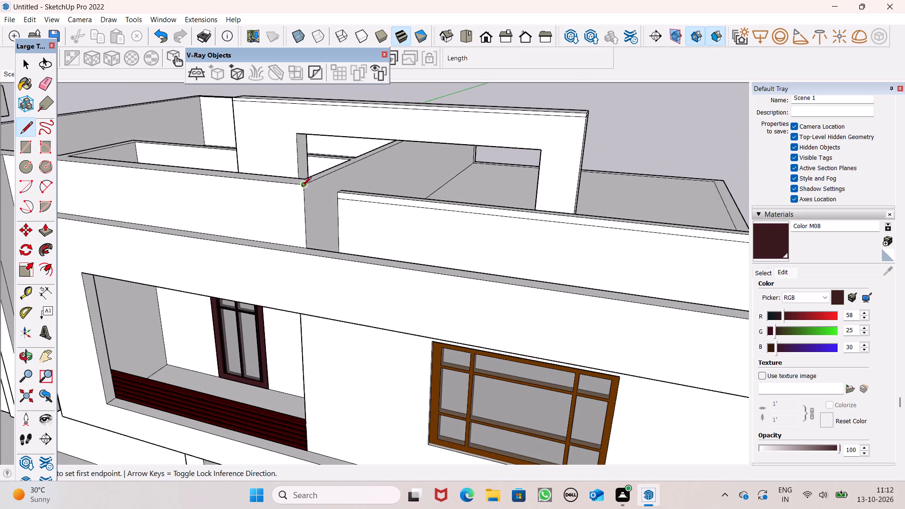
pyautogui.scroll(6, 260, 160)
pyautogui.scroll(-1, 284, 131)
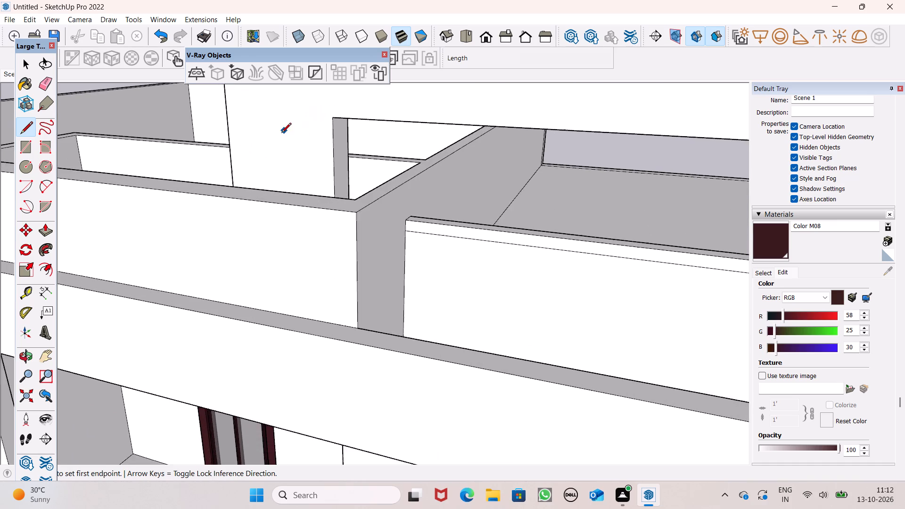
pyautogui.scroll(-4, 281, 133)
pyautogui.moveTo(337, 148); pyautogui.dragTo(387, 139, button='middle')
pyautogui.scroll(6, 353, 117)
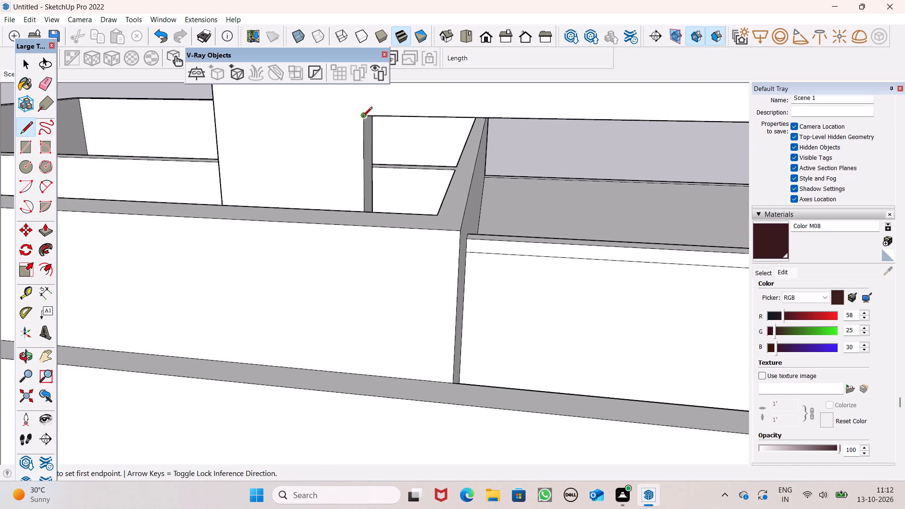
pyautogui.click(362, 117)
pyautogui.click(215, 117)
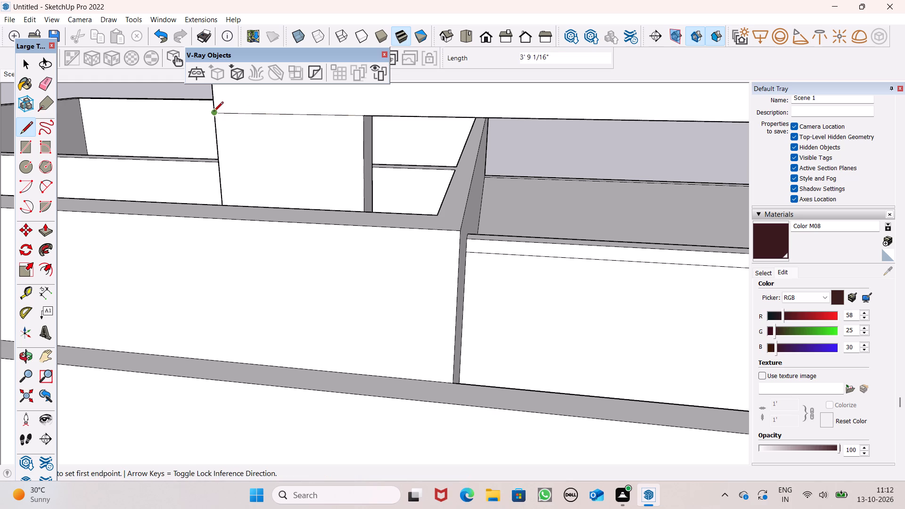
# Draw a short line about 1 5/16" up the frame's left outer edge from the end of the left leg line.
pyautogui.moveTo(211, 107); pyautogui.dragTo(217, 107)
pyautogui.scroll(-4, 275, 103)
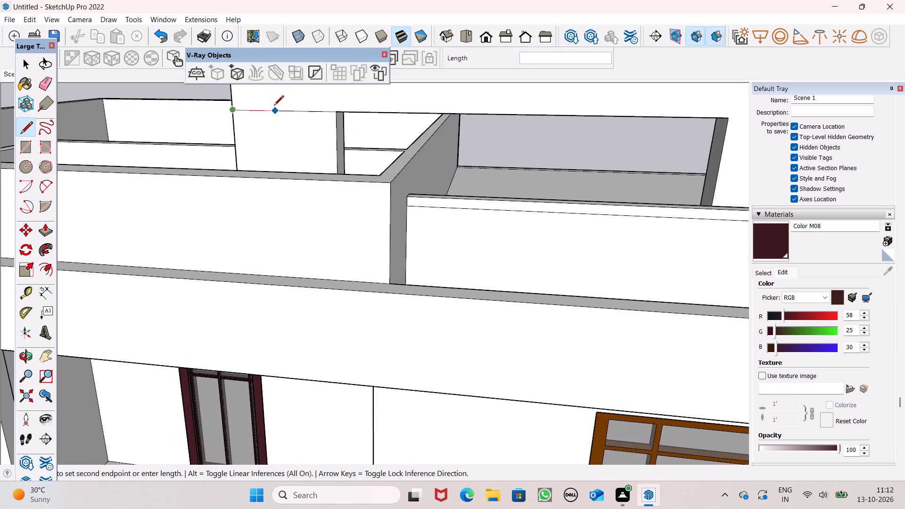
pyautogui.scroll(11, 234, 105)
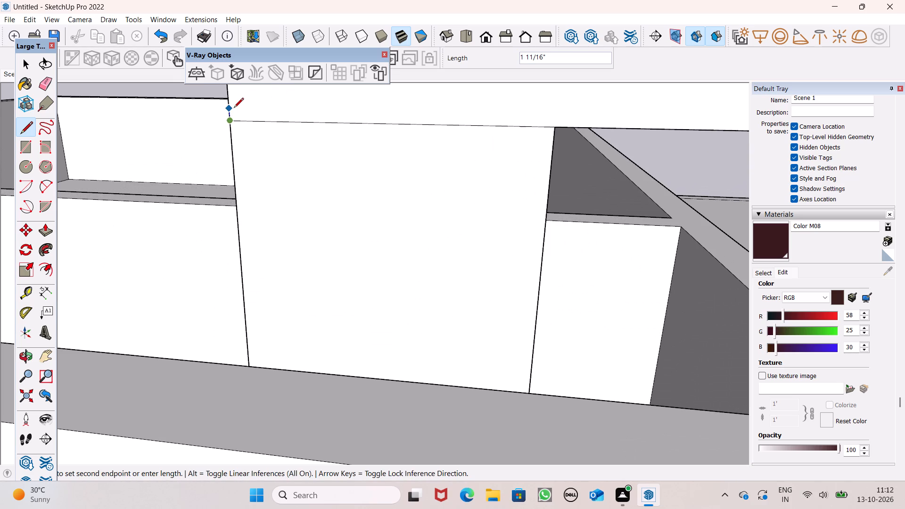
pyautogui.click(228, 111)
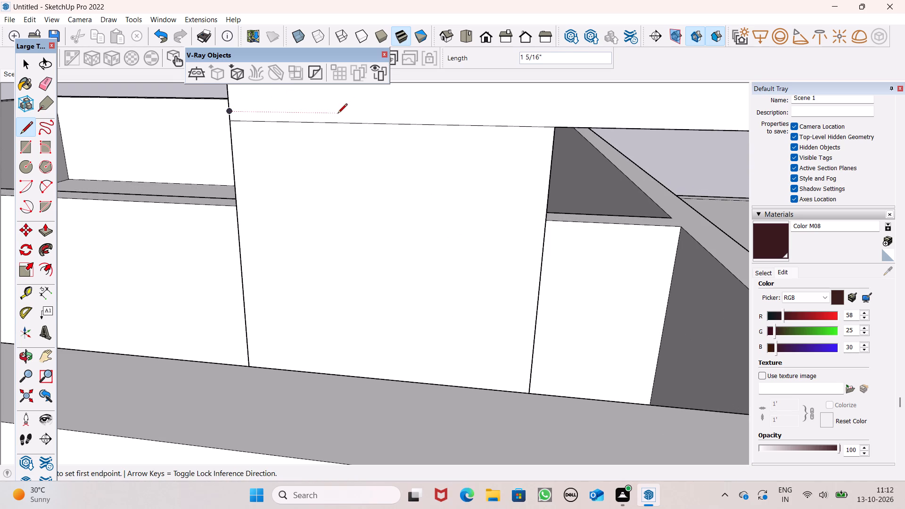
# Draw a line on the front face from a point above the opening to the top of the short edge line, parallel to the lower line.
pyautogui.scroll(-2, 445, 129)
pyautogui.scroll(1, 437, 134)
pyautogui.scroll(-13, 437, 134)
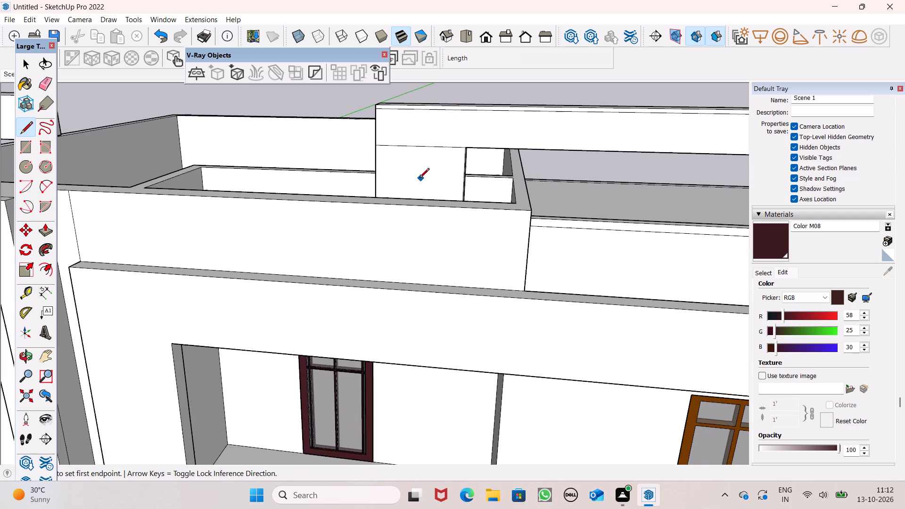
pyautogui.click(558, 145)
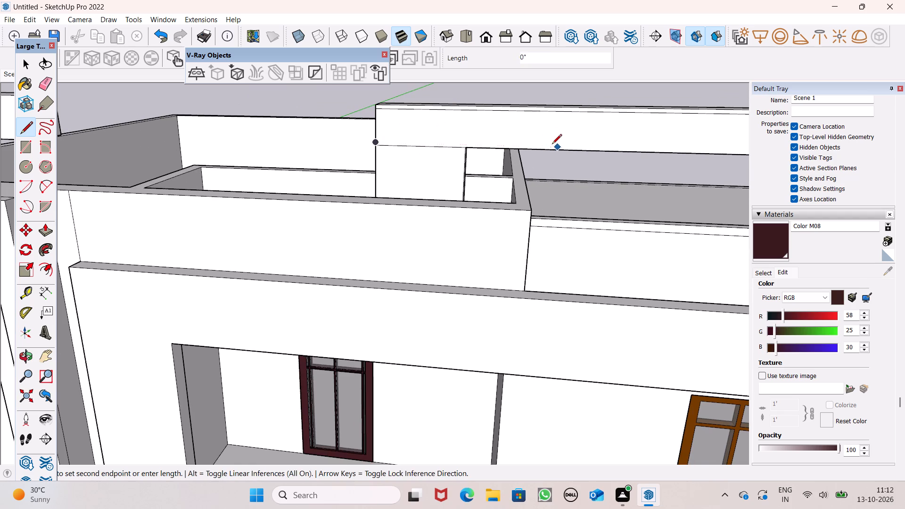
pyautogui.click(377, 139)
pyautogui.scroll(-3, 304, 128)
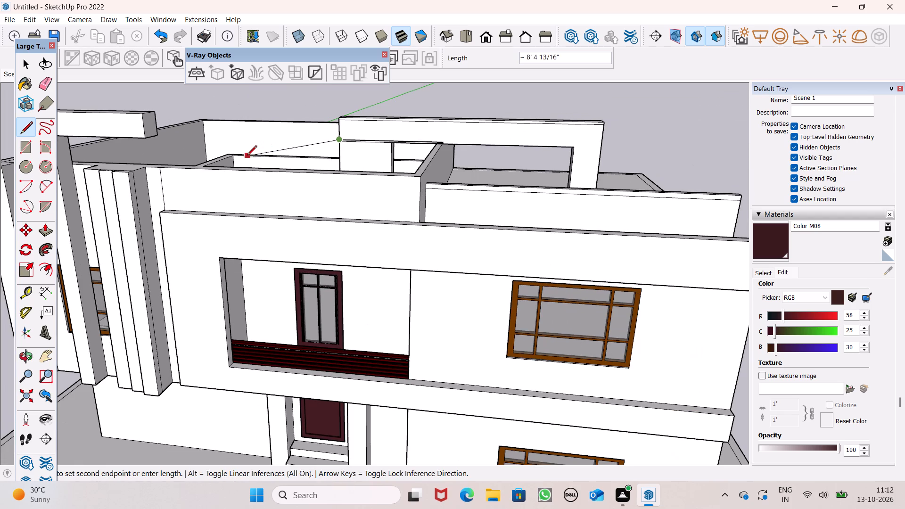
pyautogui.scroll(4, 513, 147)
pyautogui.scroll(-1, 511, 146)
pyautogui.scroll(7, 511, 146)
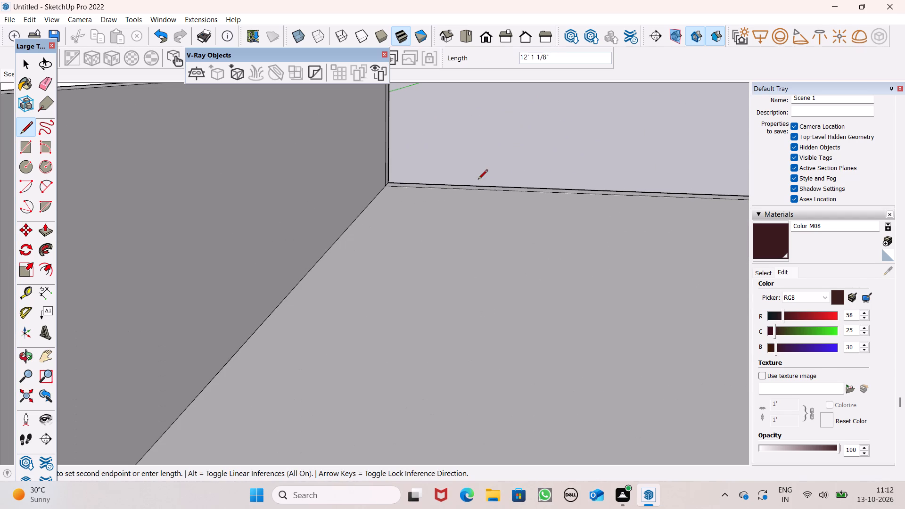
pyautogui.press('space')
# Extend the line above the opening about 10' 4 1/2" along the front face to the frame's right outer edge.
pyautogui.scroll(-8, 458, 236)
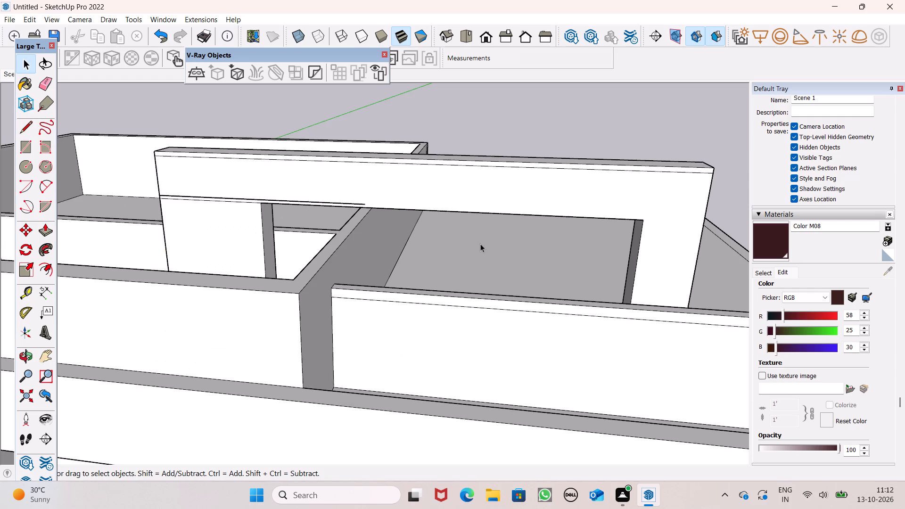
pyautogui.scroll(5, 421, 156)
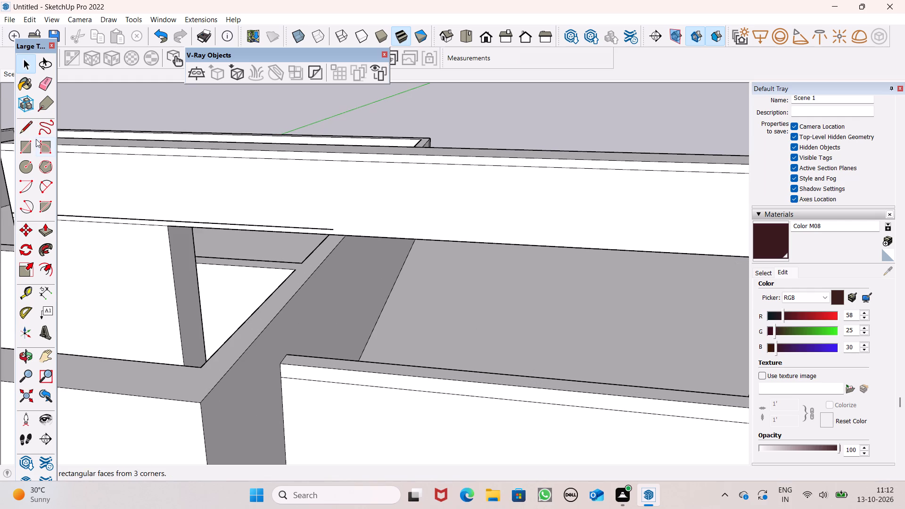
pyautogui.click(28, 136)
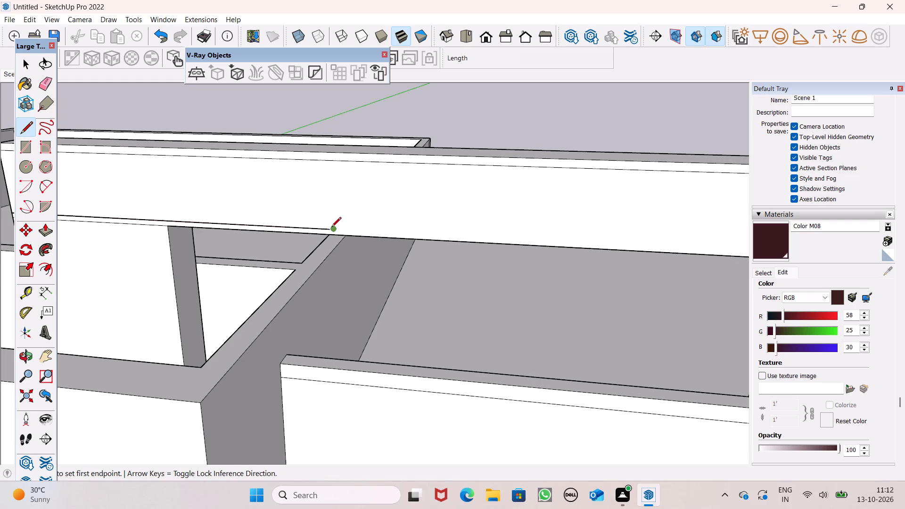
pyautogui.moveTo(331, 228); pyautogui.dragTo(340, 228)
pyautogui.scroll(-1, 629, 219)
pyautogui.scroll(-3, 570, 202)
pyautogui.scroll(-3, 553, 254)
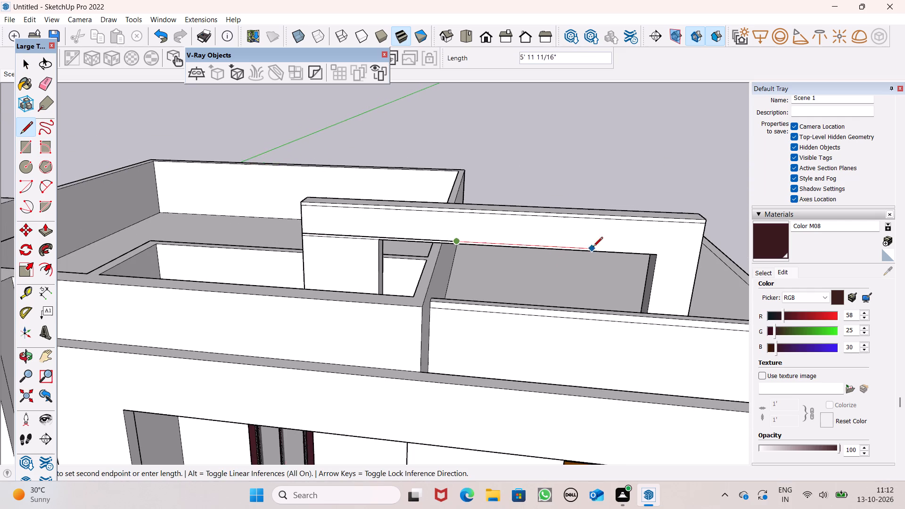
pyautogui.scroll(13, 689, 249)
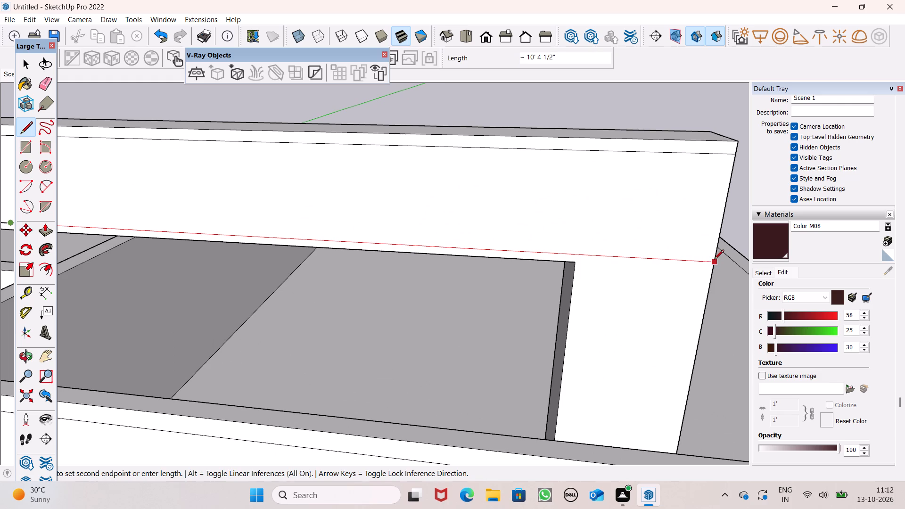
pyautogui.click(714, 260)
# Pull the narrow strip above the opening on the frame's front face outward 1 1/2".
pyautogui.scroll(-5, 654, 165)
pyautogui.scroll(-6, 677, 202)
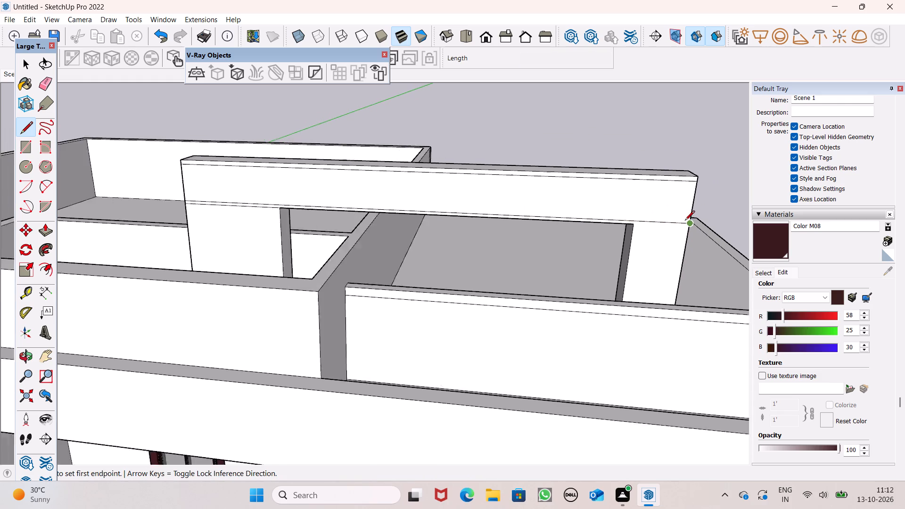
pyautogui.scroll(-2, 685, 221)
pyautogui.moveTo(420, 219); pyautogui.dragTo(477, 228, button='middle')
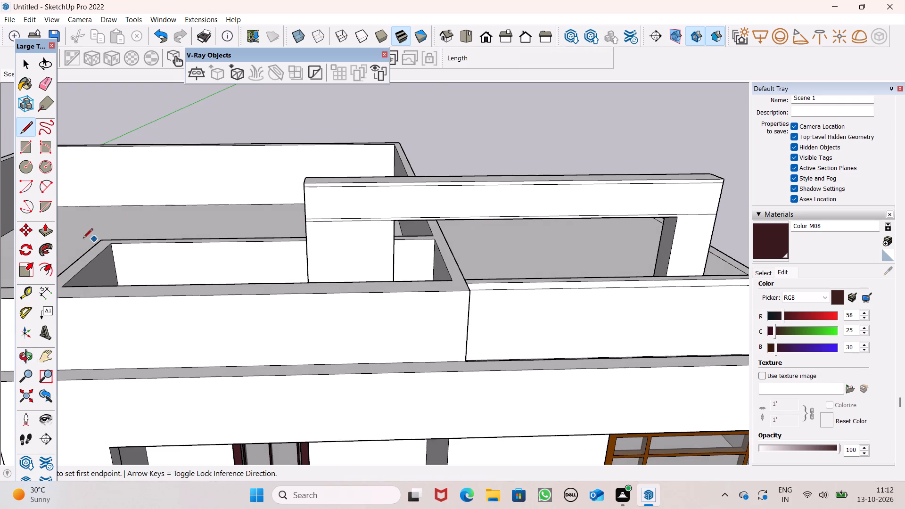
pyautogui.click(46, 230)
pyautogui.scroll(2, 459, 158)
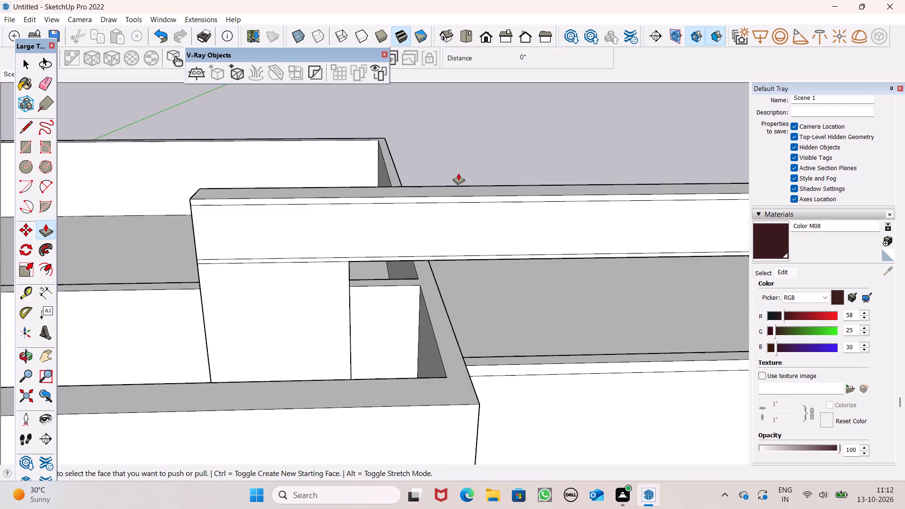
pyautogui.scroll(2, 458, 173)
pyautogui.moveTo(405, 231); pyautogui.dragTo(487, 185, button='middle')
pyautogui.scroll(1, 478, 191)
pyautogui.moveTo(156, 302); pyautogui.dragTo(239, 320, button='middle')
pyautogui.scroll(1, 238, 320)
pyautogui.scroll(3, 145, 347)
pyautogui.moveTo(148, 317); pyautogui.dragTo(152, 321)
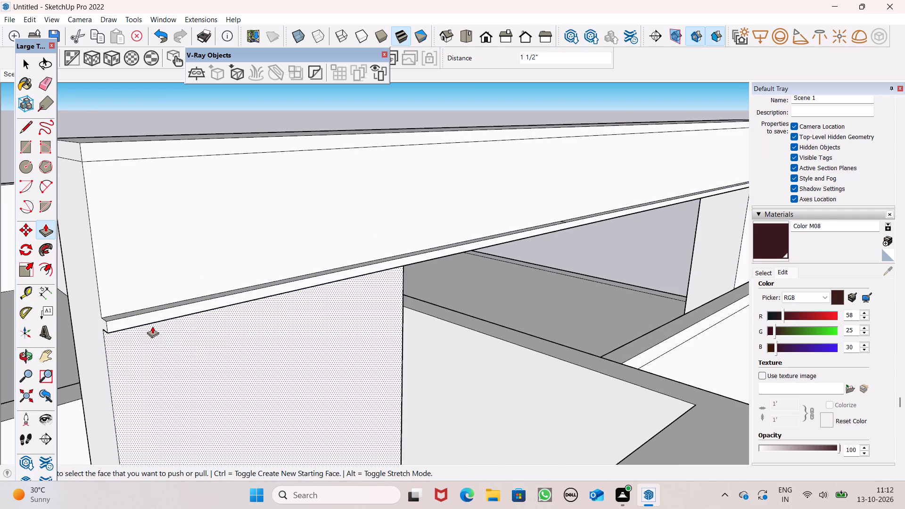
# Draw two parallel lines about 1' 1/2" long across the frame's left end face, continuing the trim strip's bottom and top edges.
pyautogui.moveTo(197, 345); pyautogui.dragTo(328, 328, button='middle')
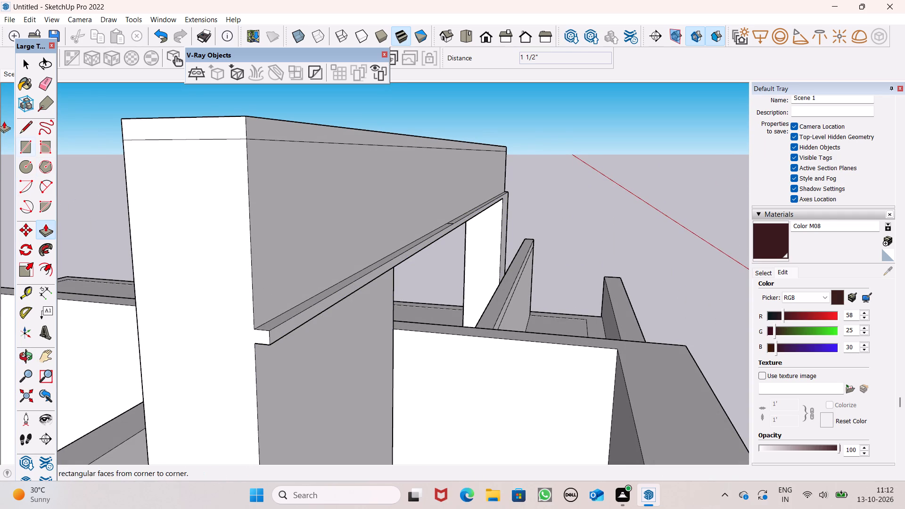
pyautogui.click(25, 128)
pyautogui.moveTo(140, 320); pyautogui.dragTo(204, 340, button='middle')
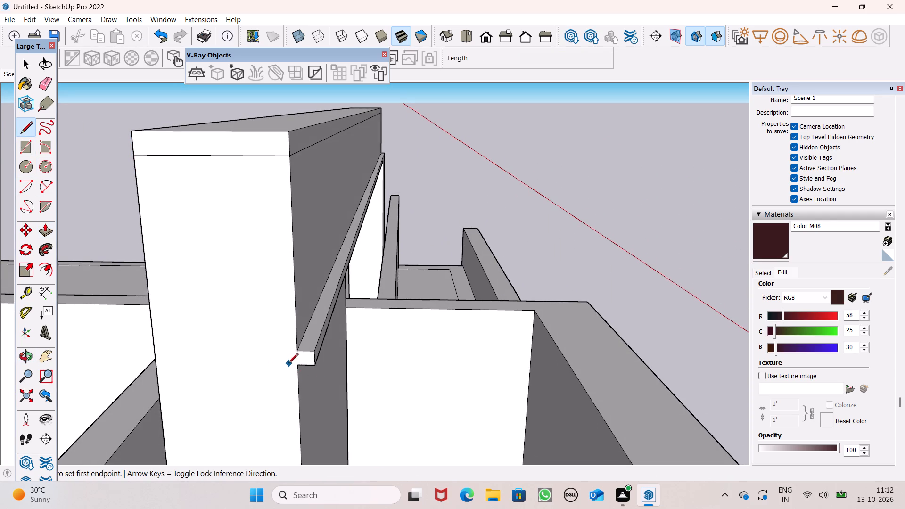
pyautogui.click(297, 362)
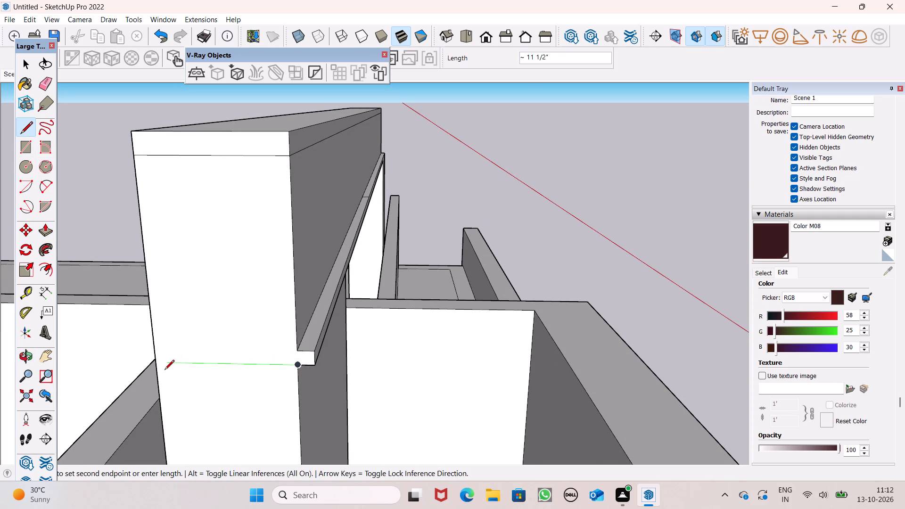
pyautogui.click(156, 365)
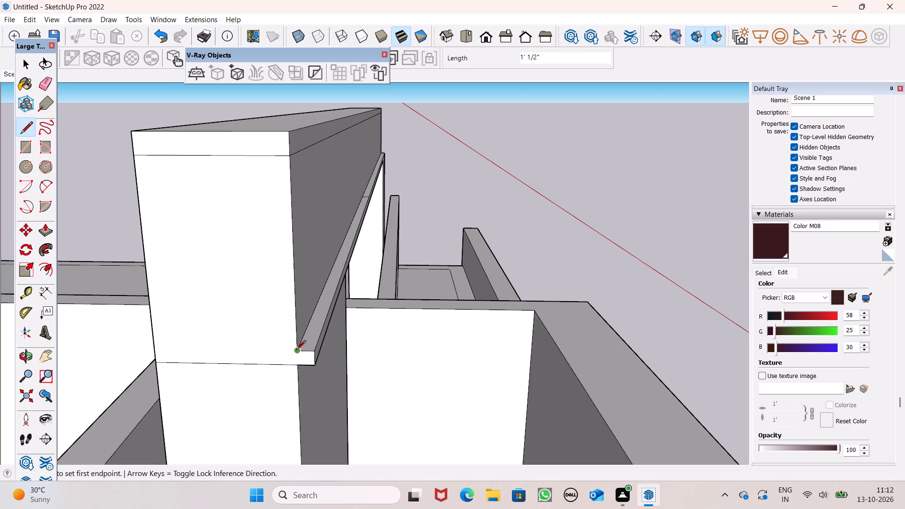
pyautogui.click(296, 351)
pyautogui.click(156, 350)
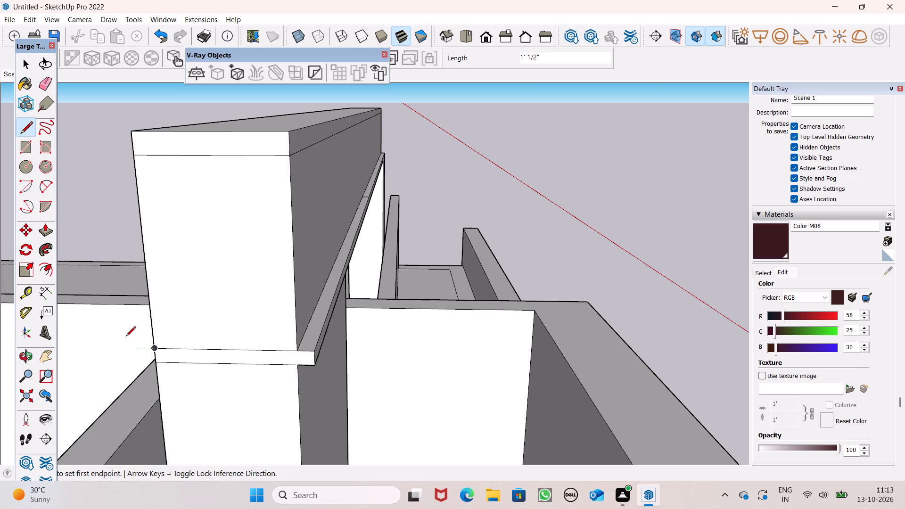
# Pull the narrow band between the two lines on the frame's left end face outward as a projecting trim strip.
pyautogui.click(45, 231)
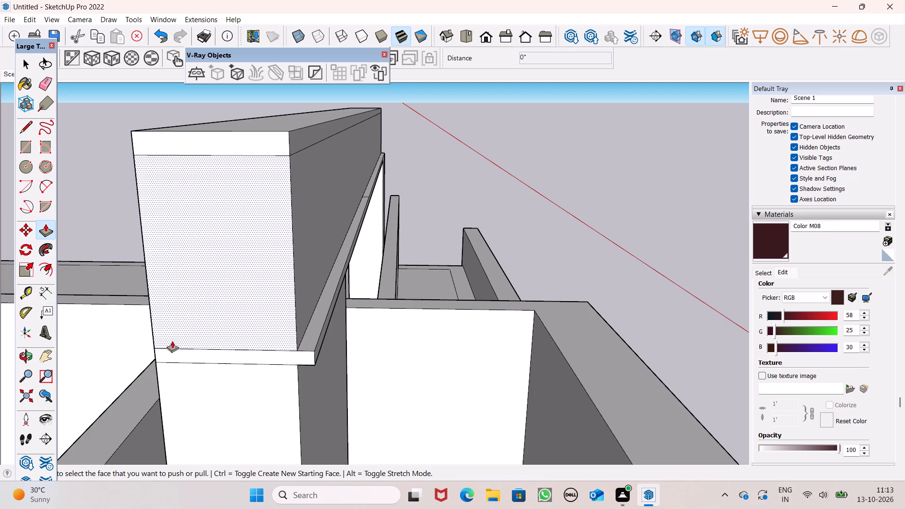
pyautogui.moveTo(277, 357); pyautogui.dragTo(273, 364)
pyautogui.click(273, 364)
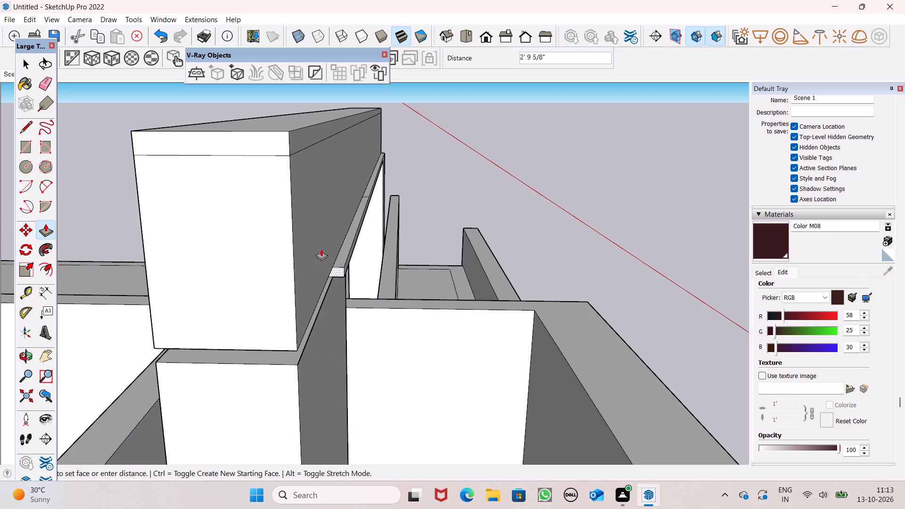
pyautogui.press('space')
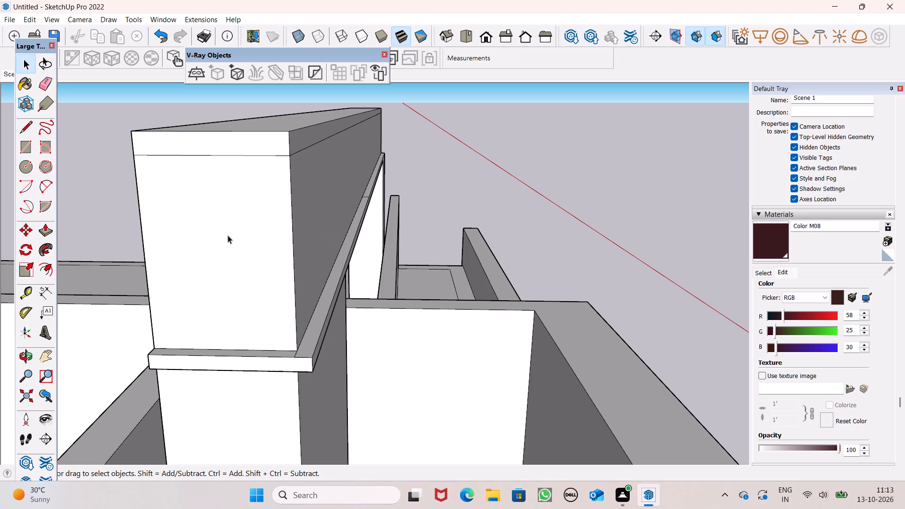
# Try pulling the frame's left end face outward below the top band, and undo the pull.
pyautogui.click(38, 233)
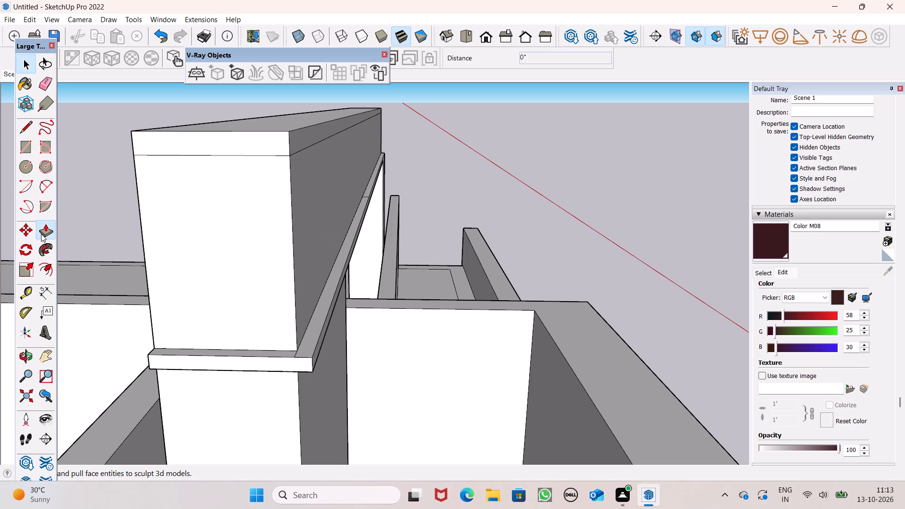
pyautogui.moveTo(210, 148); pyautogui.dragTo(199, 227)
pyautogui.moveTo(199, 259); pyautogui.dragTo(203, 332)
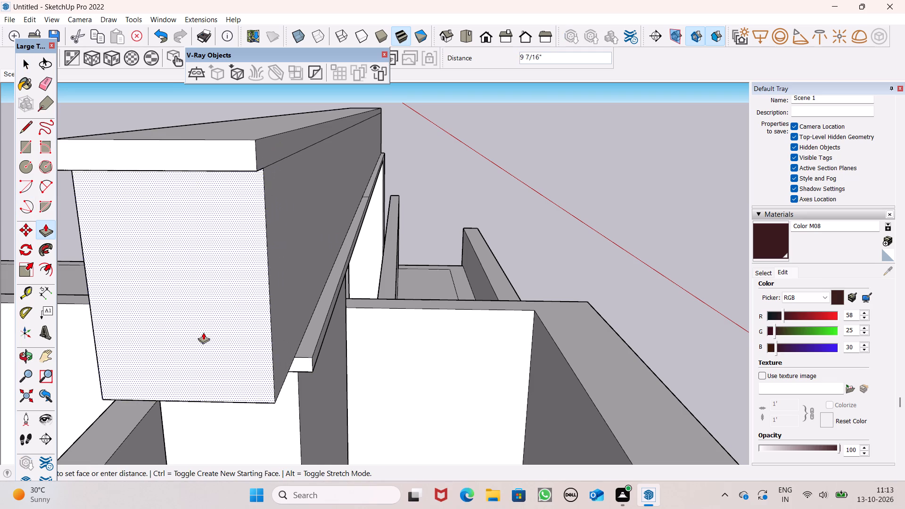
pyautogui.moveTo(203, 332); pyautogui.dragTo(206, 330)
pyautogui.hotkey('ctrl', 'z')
# Pull the top band of the frame's left end face outward, flush with the trim strip below it.
pyautogui.moveTo(231, 139); pyautogui.dragTo(225, 158)
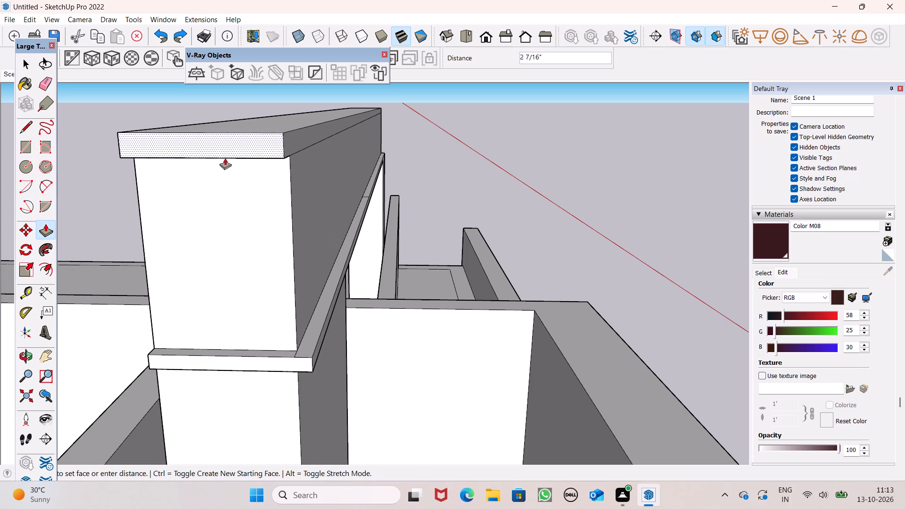
pyautogui.moveTo(225, 158); pyautogui.dragTo(228, 357)
# Pull the top band along the frame's front face outward 1 1/2", flush with the trim strip below.
pyautogui.moveTo(354, 345); pyautogui.dragTo(240, 384, button='middle')
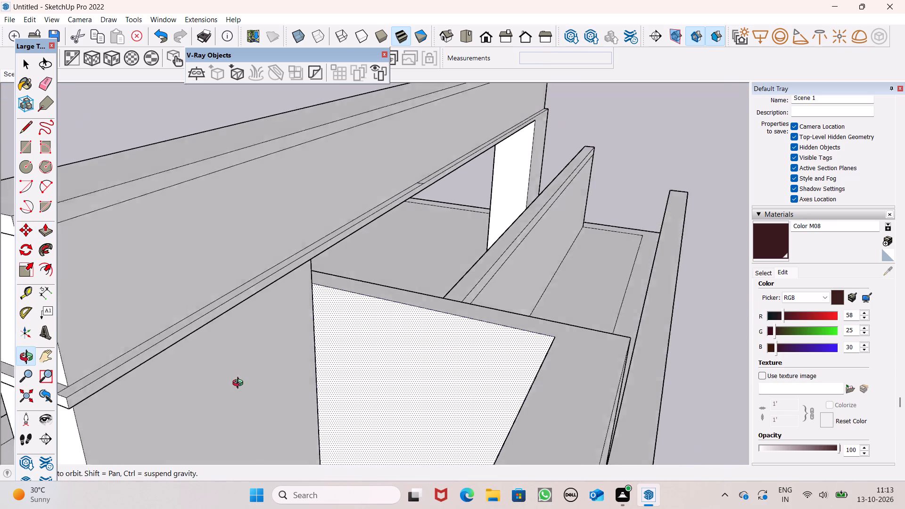
pyautogui.moveTo(240, 384); pyautogui.dragTo(226, 380, button='middle')
pyautogui.scroll(1, 230, 386)
pyautogui.scroll(-5, 304, 246)
pyautogui.moveTo(161, 213); pyautogui.dragTo(171, 220)
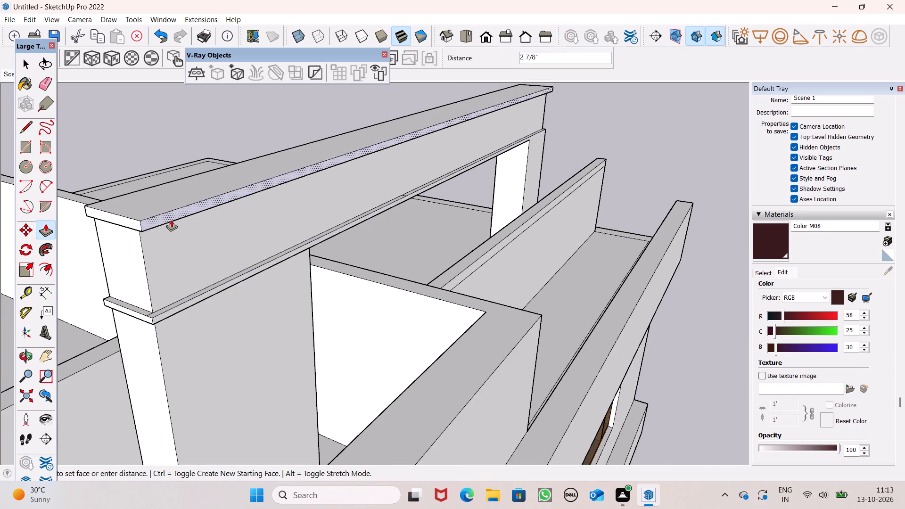
pyautogui.moveTo(171, 220); pyautogui.dragTo(183, 304)
pyautogui.scroll(-5, 330, 230)
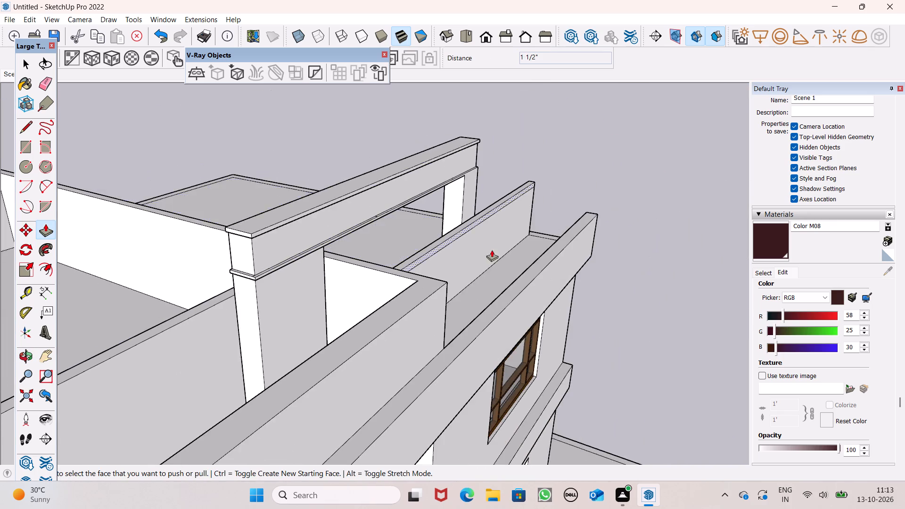
# Draw a line across the frame's right end face from the trim strip's upper corner to the back edge.
pyautogui.moveTo(492, 250); pyautogui.dragTo(110, 259, button='middle')
pyautogui.scroll(2, 436, 108)
pyautogui.scroll(-1, 436, 109)
pyautogui.scroll(2, 436, 109)
pyautogui.scroll(-2, 411, 175)
pyautogui.moveTo(414, 271); pyautogui.dragTo(377, 286, button='middle')
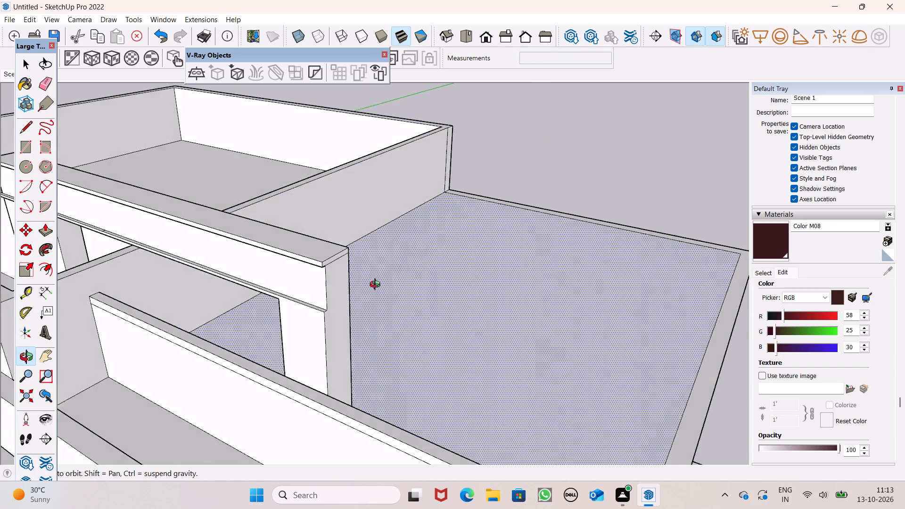
pyautogui.moveTo(377, 286); pyautogui.dragTo(351, 267, button='middle')
pyautogui.scroll(-3, 326, 191)
pyautogui.scroll(2, 193, 212)
pyautogui.scroll(-1, 193, 212)
pyautogui.scroll(2, 193, 212)
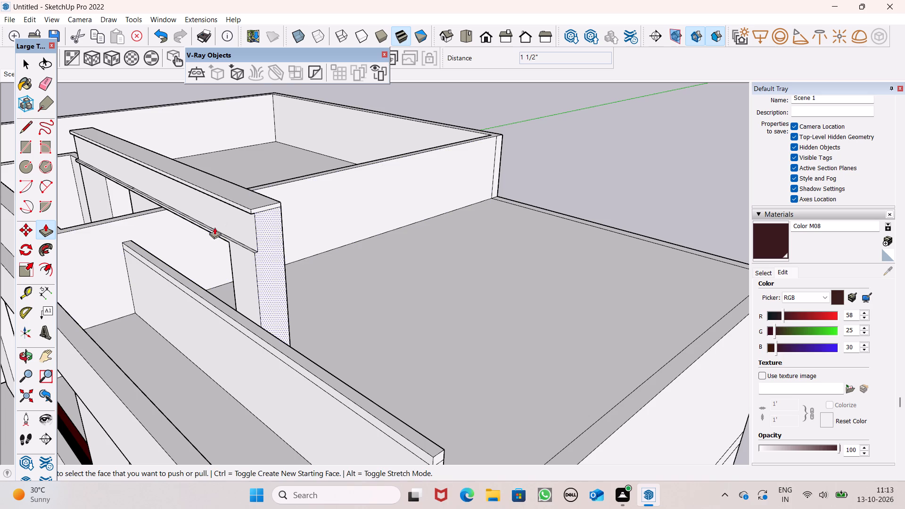
pyautogui.moveTo(214, 228); pyautogui.dragTo(214, 223, button='middle')
pyautogui.scroll(2, 214, 228)
pyautogui.moveTo(326, 219); pyautogui.dragTo(262, 250, button='middle')
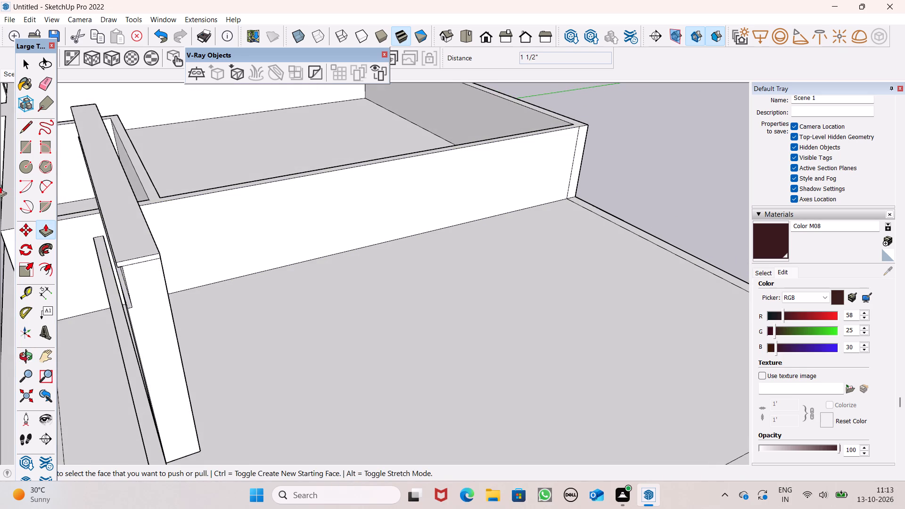
pyautogui.click(31, 129)
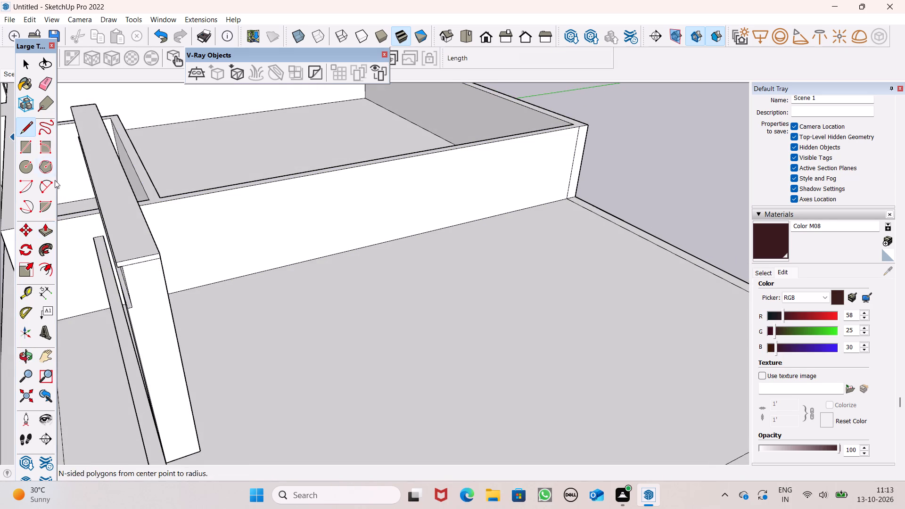
pyautogui.moveTo(80, 287); pyautogui.dragTo(155, 206, button='middle')
pyautogui.moveTo(395, 218); pyautogui.dragTo(346, 328, button='middle')
pyautogui.scroll(3, 378, 136)
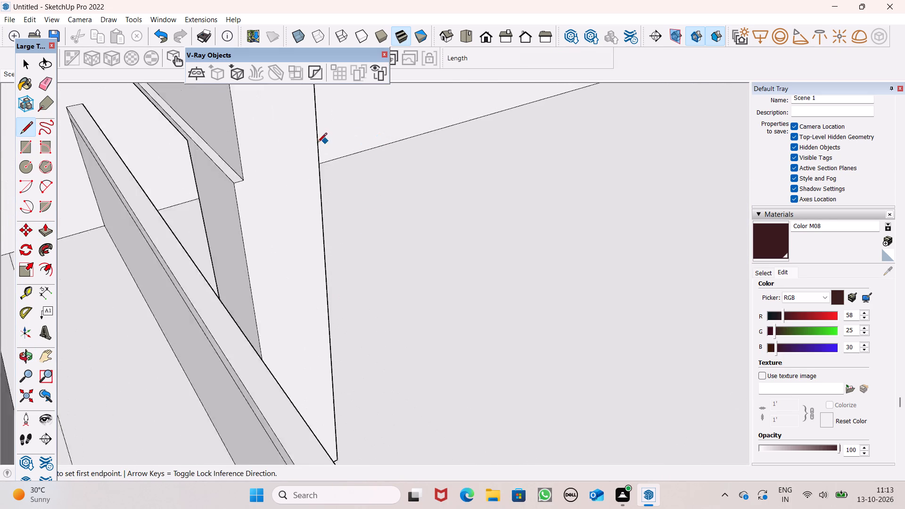
pyautogui.scroll(2, 317, 143)
pyautogui.scroll(-5, 309, 157)
pyautogui.moveTo(282, 177); pyautogui.dragTo(340, 127, button='middle')
pyautogui.scroll(5, 293, 133)
pyautogui.moveTo(288, 146); pyautogui.dragTo(303, 147)
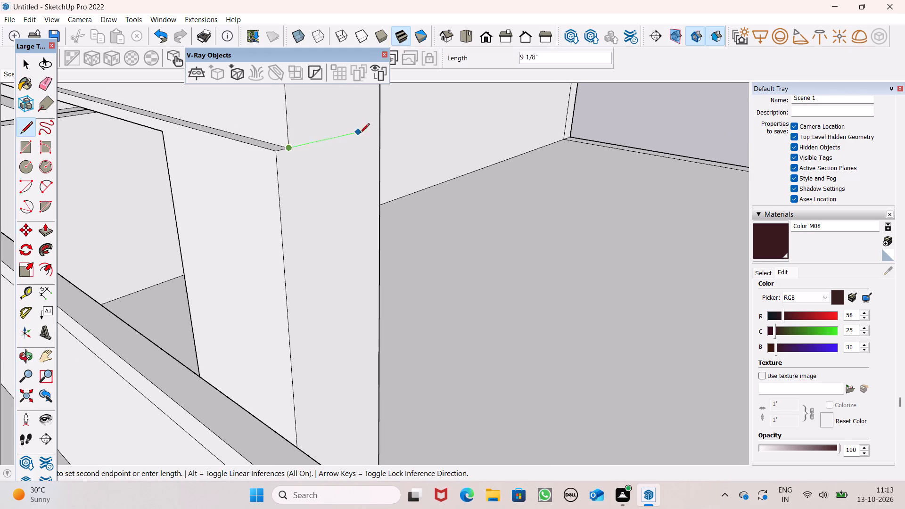
pyautogui.click(381, 131)
# Draw a line across the right leg's front face from the opening's top corner to the outer edge, continuing the strip's lower edge.
pyautogui.moveTo(353, 148); pyautogui.dragTo(303, 167, button='middle')
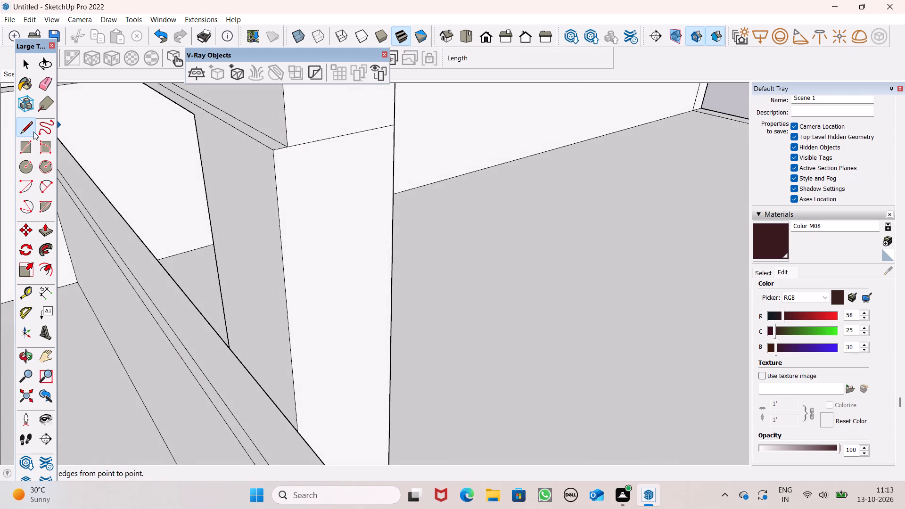
pyautogui.click(41, 228)
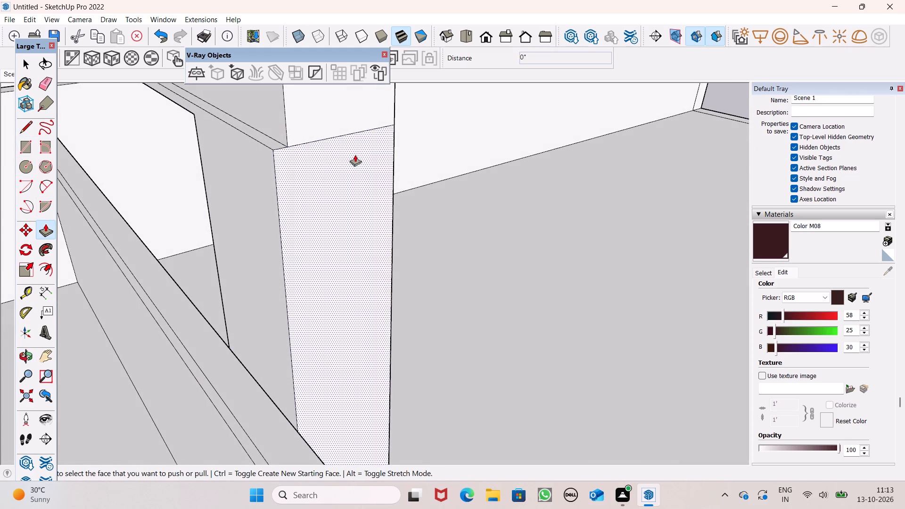
pyautogui.scroll(-6, 315, 172)
pyautogui.moveTo(337, 203); pyautogui.dragTo(474, 155, button='middle')
pyautogui.scroll(-4, 469, 194)
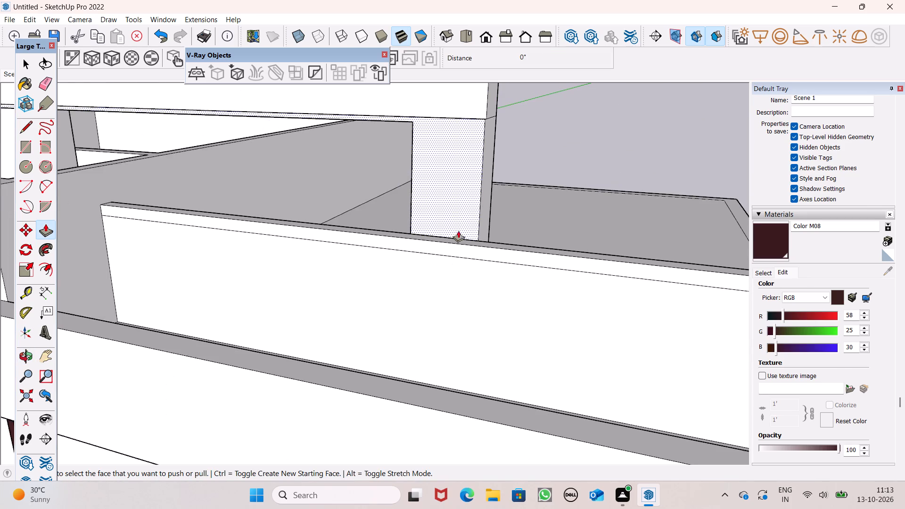
pyautogui.scroll(-2, 458, 232)
pyautogui.moveTo(561, 193); pyautogui.dragTo(582, 188, button='middle')
pyautogui.scroll(-5, 486, 164)
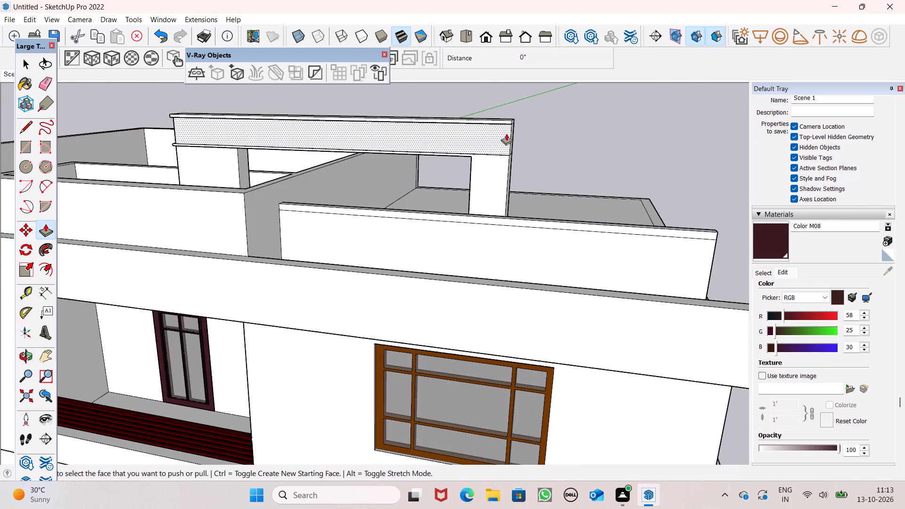
pyautogui.scroll(3, 506, 121)
pyautogui.moveTo(499, 190); pyautogui.dragTo(512, 207, button='middle')
pyautogui.scroll(3, 481, 169)
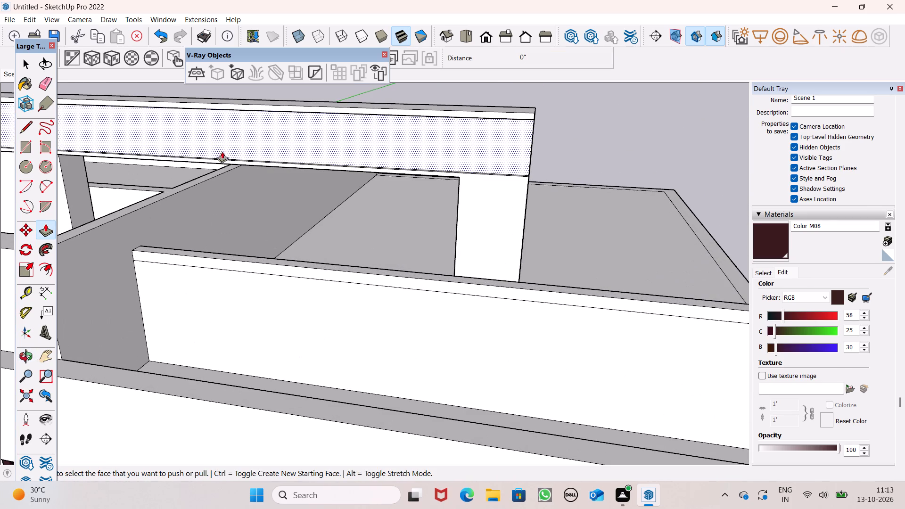
pyautogui.click(23, 133)
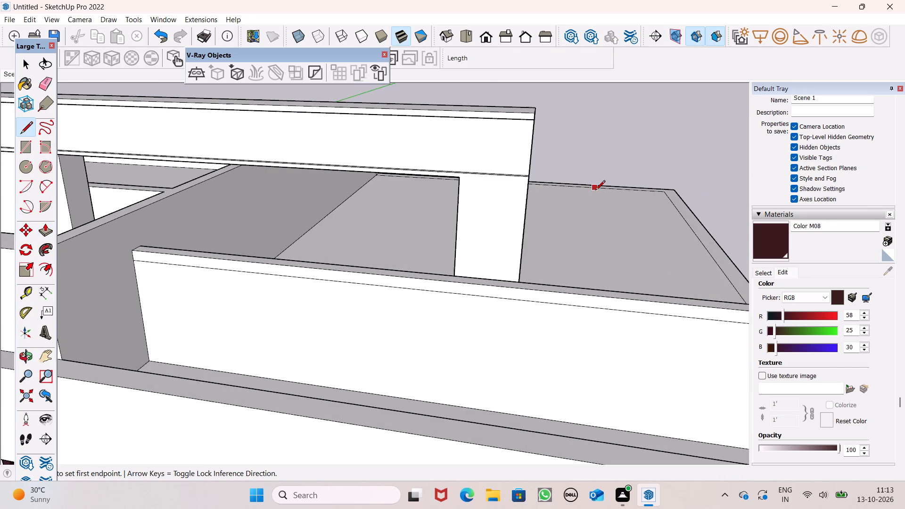
pyautogui.scroll(4, 595, 191)
pyautogui.scroll(-3, 474, 194)
pyautogui.scroll(1, 474, 194)
pyautogui.scroll(5, 345, 161)
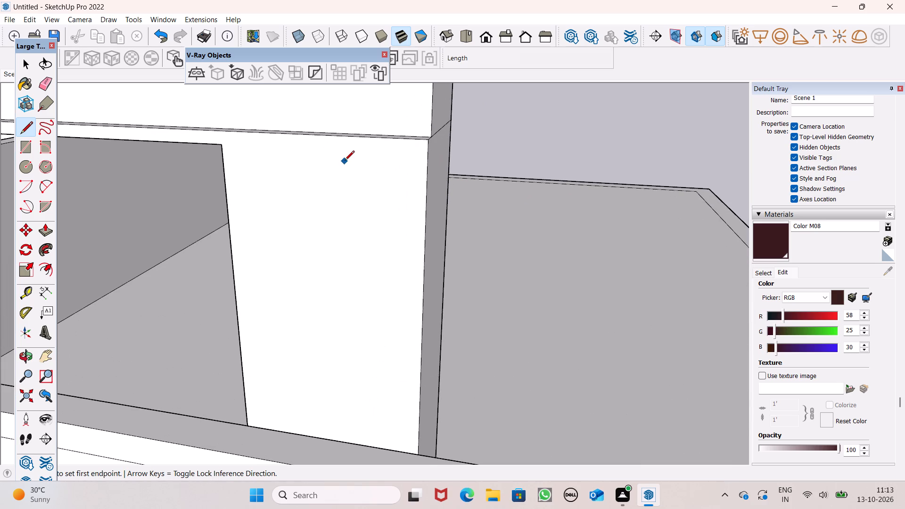
pyautogui.scroll(2, 305, 148)
pyautogui.moveTo(207, 145); pyautogui.dragTo(219, 145)
pyautogui.click(458, 155)
# Draw a 1' 2" line across the frame's right end face from the trim strip's lower corner to the back edge.
pyautogui.moveTo(476, 164); pyautogui.dragTo(295, 168, button='middle')
pyautogui.moveTo(422, 170); pyautogui.dragTo(434, 168)
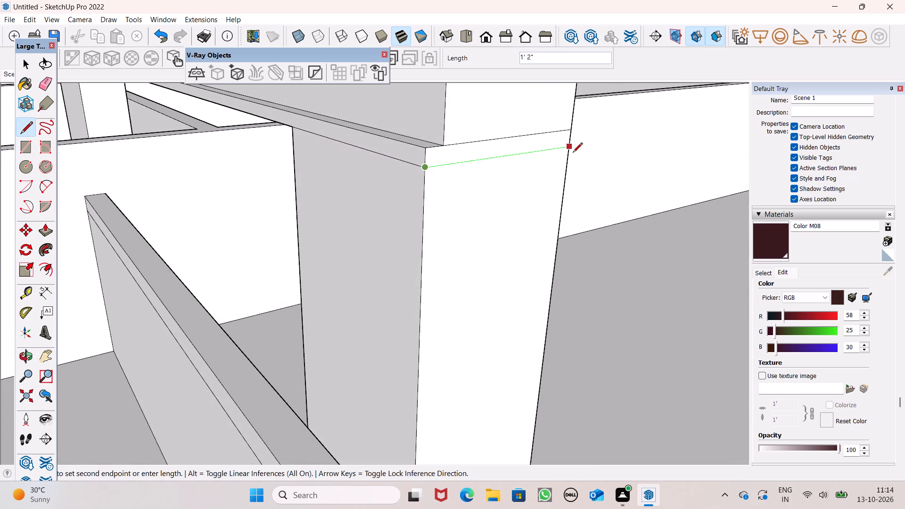
pyautogui.click(571, 148)
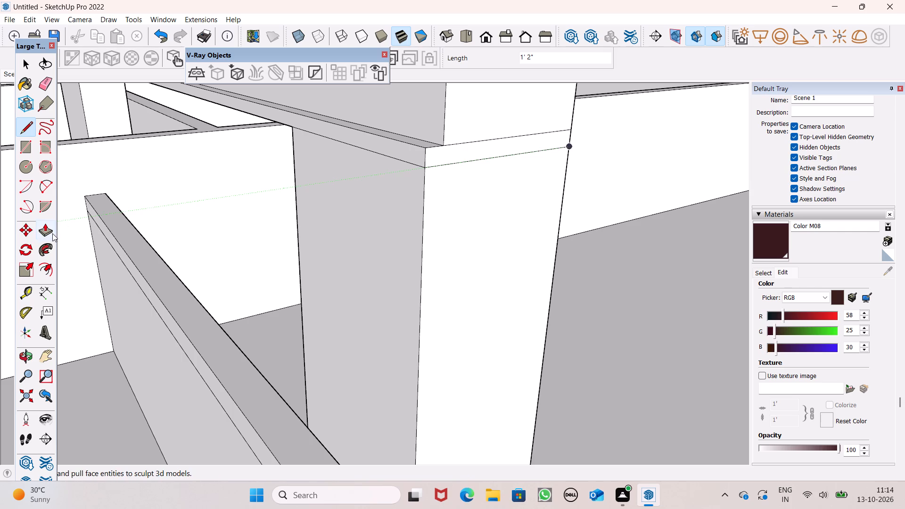
# Pull the narrow band between the two lines on the frame's right end face outward 1 1/8".
pyautogui.click(45, 231)
pyautogui.moveTo(457, 152); pyautogui.dragTo(466, 163)
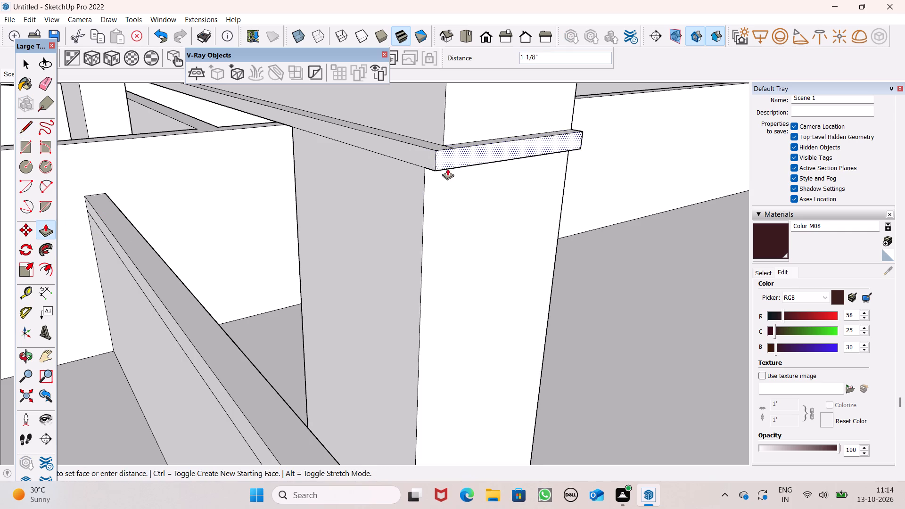
# Pull the top band of the frame's right end face outward 1 1/8", flush with the trim strip below it.
pyautogui.moveTo(445, 173); pyautogui.dragTo(502, 235, button='middle')
pyautogui.scroll(-2, 546, 146)
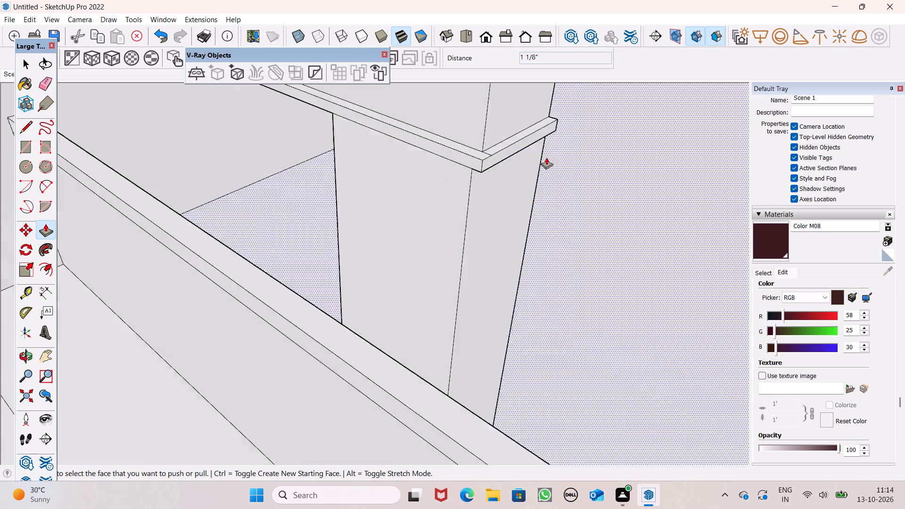
pyautogui.scroll(-5, 546, 157)
pyautogui.moveTo(529, 170); pyautogui.dragTo(469, 242, button='middle')
pyautogui.scroll(1, 462, 241)
pyautogui.scroll(-1, 462, 252)
pyautogui.scroll(5, 462, 255)
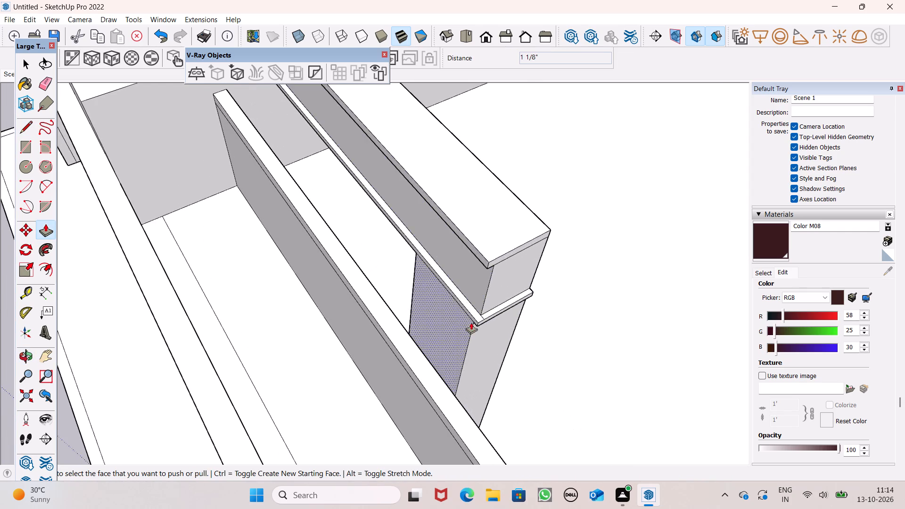
pyautogui.scroll(4, 481, 313)
pyautogui.moveTo(490, 316); pyautogui.dragTo(489, 306, button='middle')
pyautogui.moveTo(508, 221); pyautogui.dragTo(524, 290)
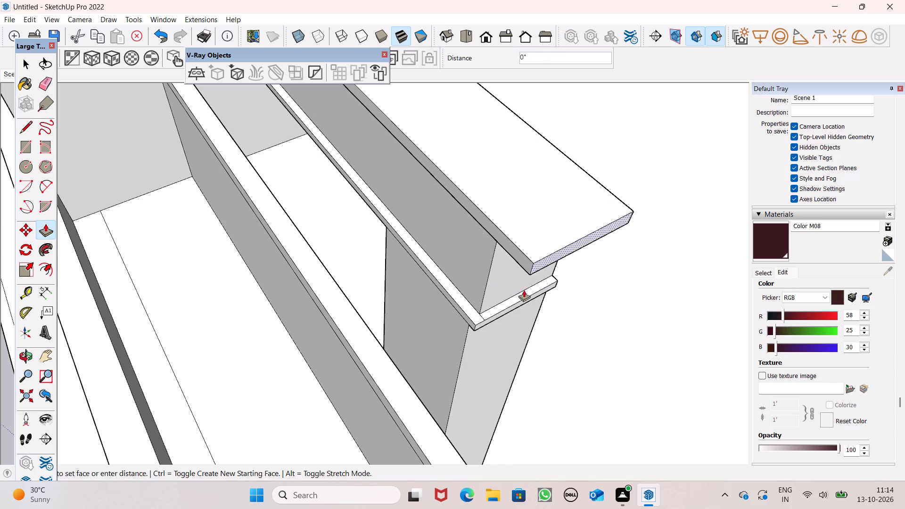
pyautogui.moveTo(524, 290); pyautogui.dragTo(514, 307)
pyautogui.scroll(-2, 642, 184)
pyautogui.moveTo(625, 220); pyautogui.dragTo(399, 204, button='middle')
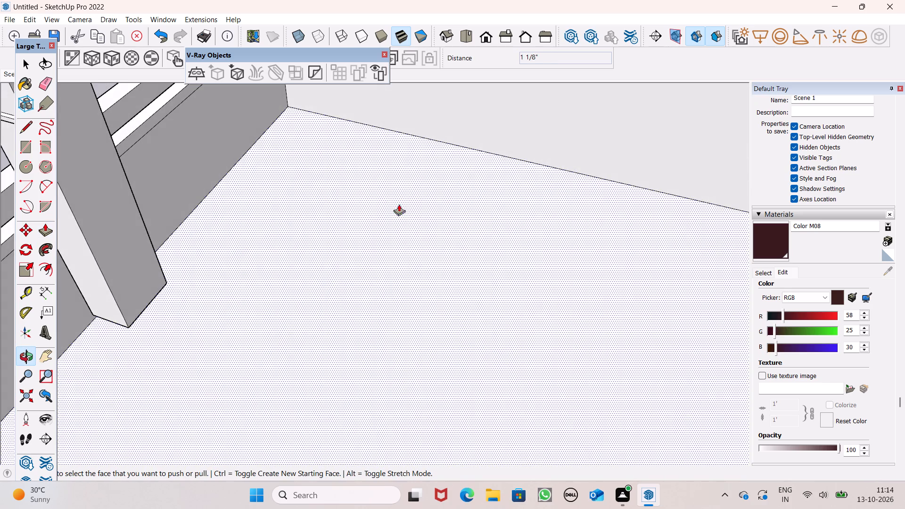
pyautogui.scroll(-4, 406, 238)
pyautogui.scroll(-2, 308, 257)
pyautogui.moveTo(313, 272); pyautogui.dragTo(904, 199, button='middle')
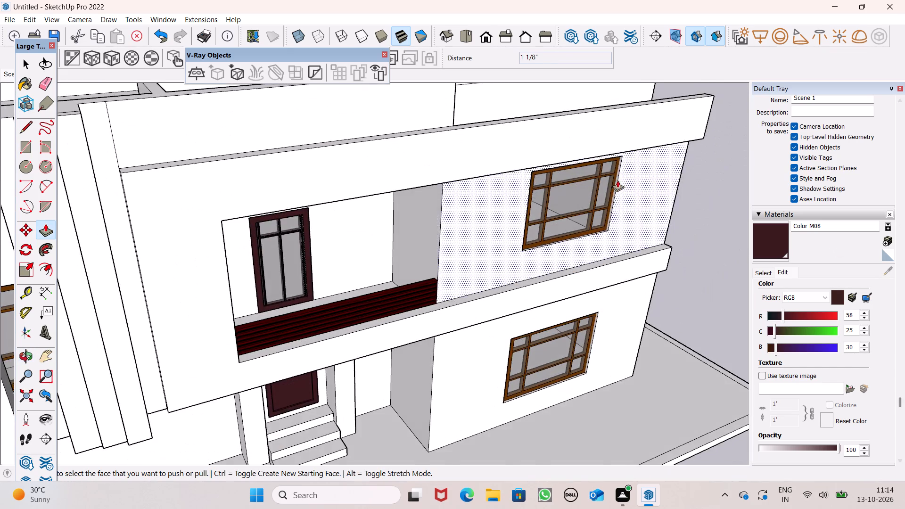
# Raise both segments of the trim strip's top face along the frame's front by 11/16", keeping them level.
pyautogui.scroll(1, 556, 230)
pyautogui.scroll(-6, 544, 240)
pyautogui.moveTo(688, 198); pyautogui.dragTo(563, 139, button='middle')
pyautogui.scroll(1, 472, 101)
pyautogui.scroll(-1, 472, 101)
pyautogui.scroll(5, 471, 101)
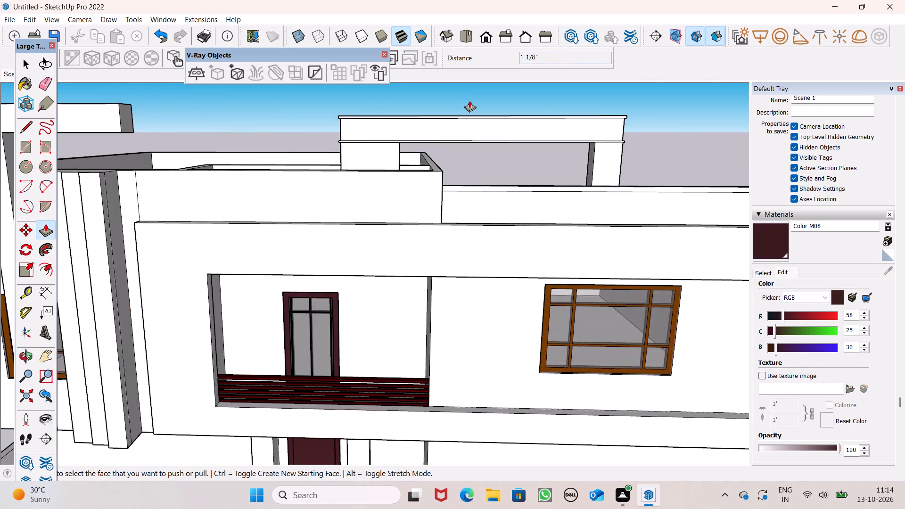
pyautogui.scroll(4, 469, 100)
pyautogui.scroll(1, 444, 196)
pyautogui.moveTo(443, 198); pyautogui.dragTo(439, 367, button='middle')
pyautogui.scroll(2, 409, 315)
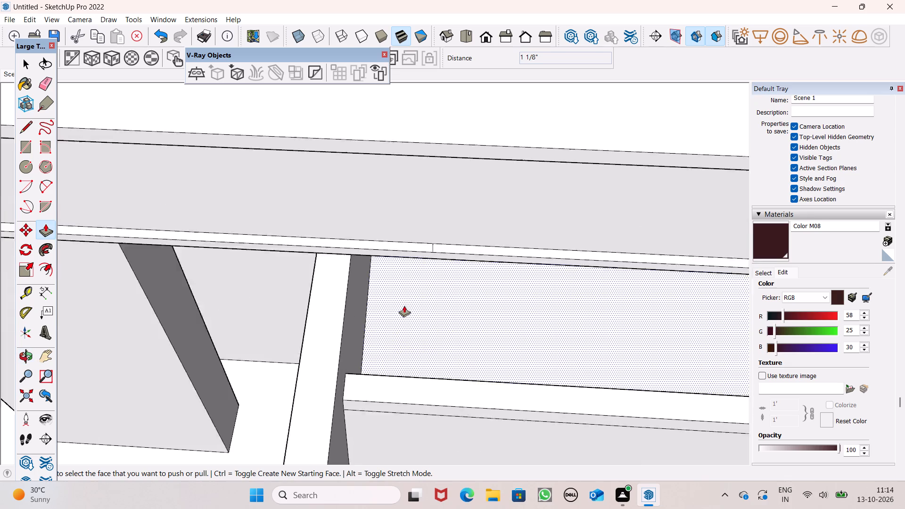
pyautogui.scroll(2, 404, 305)
pyautogui.moveTo(450, 212); pyautogui.dragTo(450, 202)
pyautogui.click(450, 202)
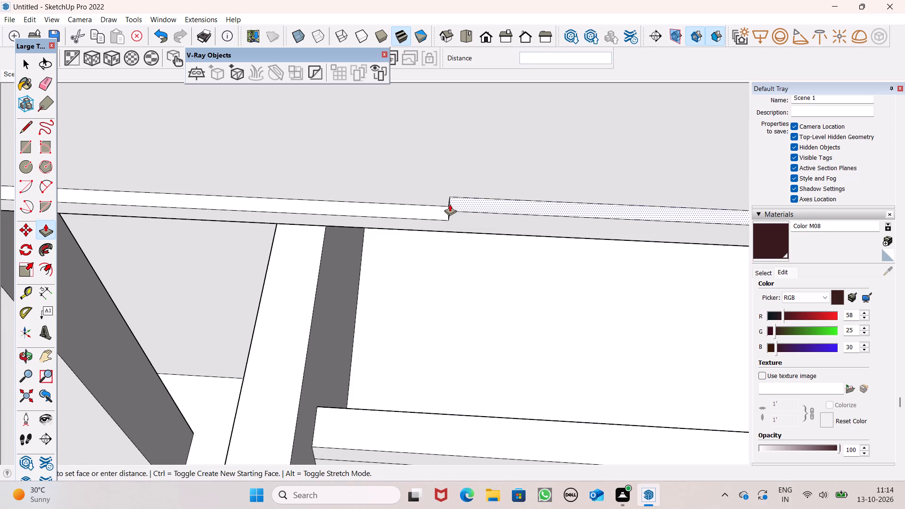
pyautogui.moveTo(433, 210); pyautogui.dragTo(449, 207)
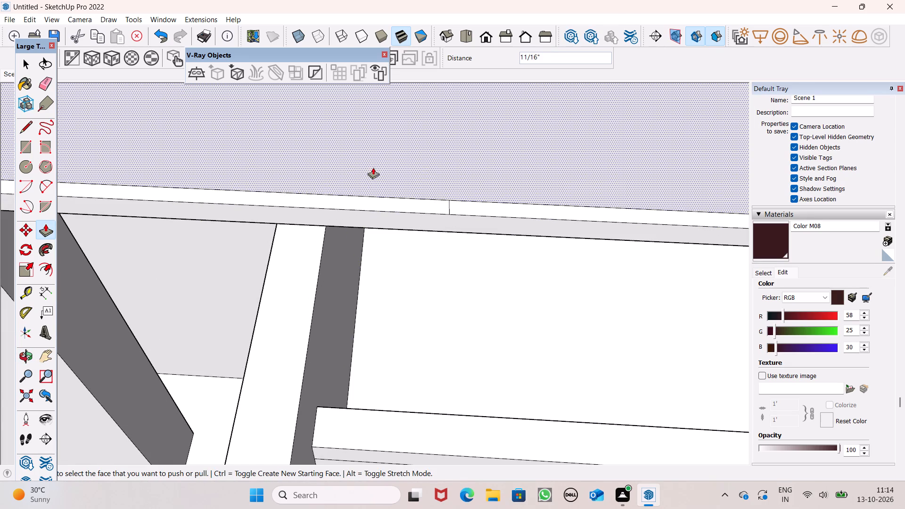
# Raise the top face of the trim strip on the frame's left end by 11/16", level with the front strip.
pyautogui.scroll(-1, 374, 165)
pyautogui.scroll(-13, 470, 178)
pyautogui.moveTo(542, 183); pyautogui.dragTo(696, 153, button='middle')
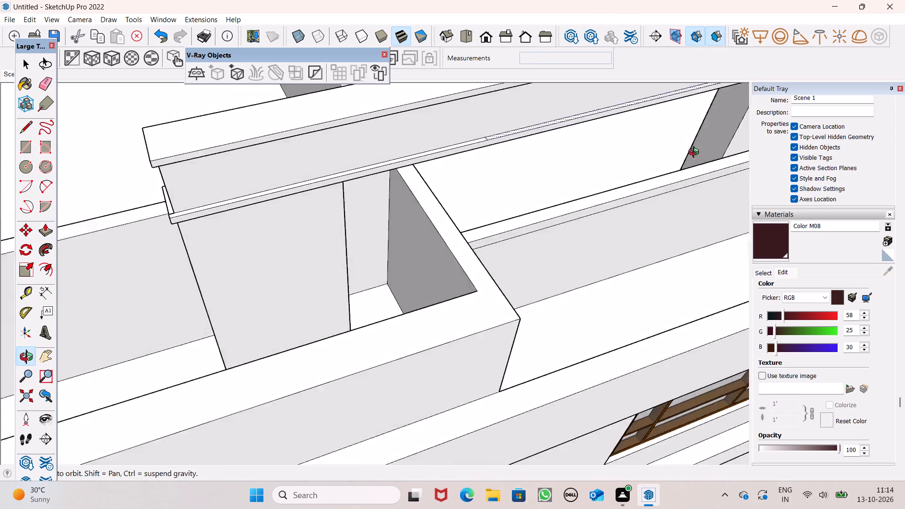
pyautogui.moveTo(696, 153); pyautogui.dragTo(891, 115, button='middle')
pyautogui.scroll(3, 397, 240)
pyautogui.scroll(-1, 279, 273)
pyautogui.scroll(7, 239, 261)
pyautogui.moveTo(256, 279); pyautogui.dragTo(285, 274)
pyautogui.scroll(-8, 351, 184)
pyautogui.scroll(-2, 383, 220)
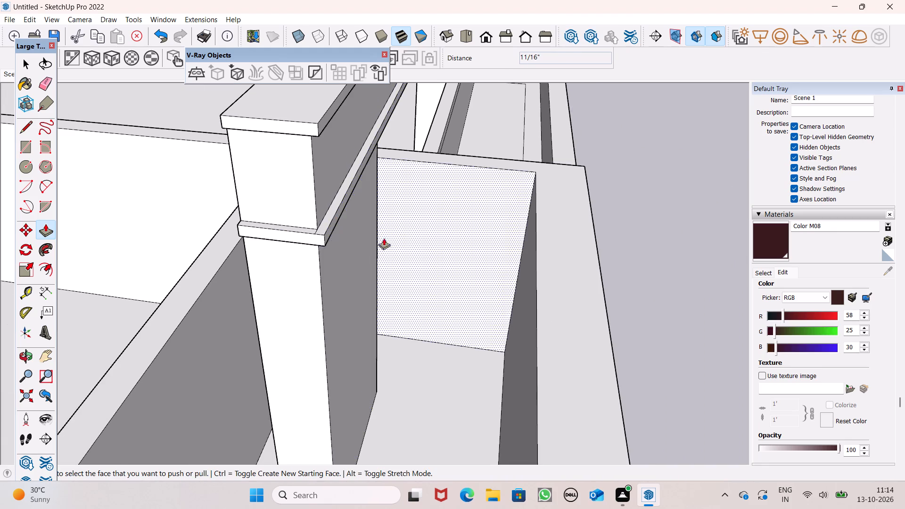
# Raise the top face of the trim strip on the frame's right end by 11/16", flush with the front strip.
pyautogui.scroll(-9, 384, 238)
pyautogui.scroll(-1, 424, 223)
pyautogui.moveTo(512, 203); pyautogui.dragTo(0, 149, button='middle')
pyautogui.scroll(2, 535, 140)
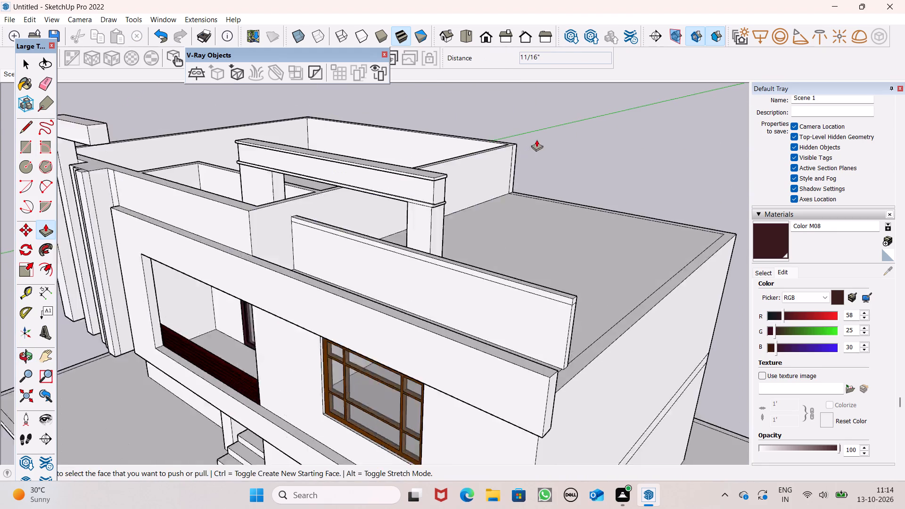
pyautogui.scroll(2, 536, 140)
pyautogui.scroll(7, 277, 296)
pyautogui.scroll(2, 349, 251)
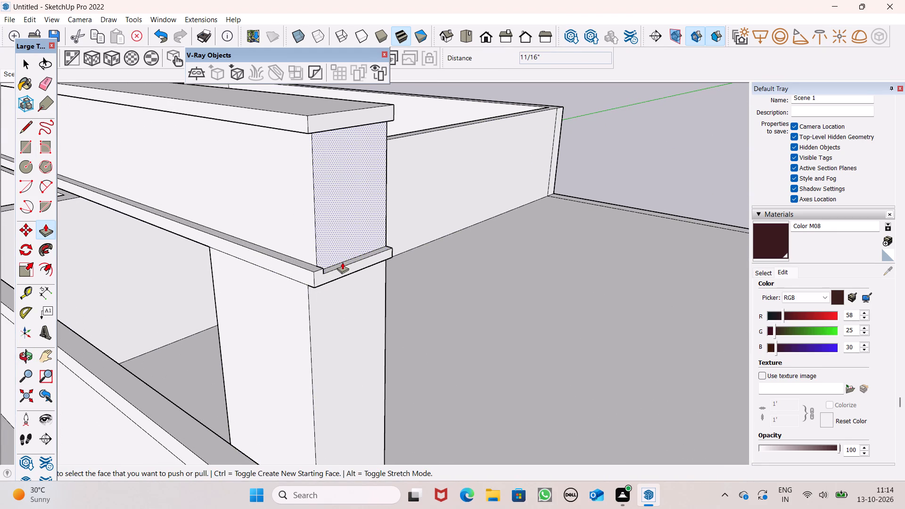
pyautogui.scroll(1, 333, 263)
pyautogui.moveTo(333, 263); pyautogui.dragTo(297, 350, button='middle')
pyautogui.scroll(4, 323, 276)
pyautogui.scroll(-1, 323, 276)
pyautogui.scroll(3, 323, 276)
pyautogui.moveTo(317, 273); pyautogui.dragTo(311, 266)
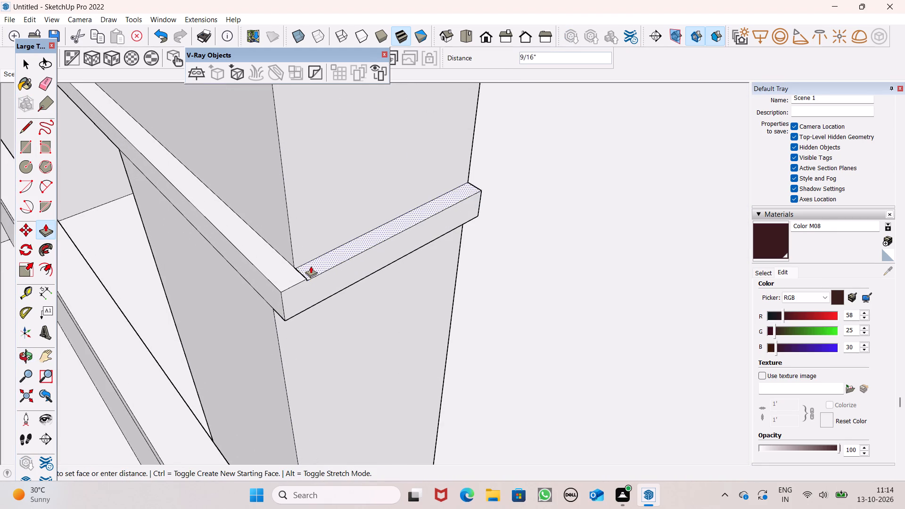
pyautogui.moveTo(311, 266); pyautogui.dragTo(294, 272)
# Examine the whole house exterior from the front and from above, including the trimmed rooftop frame.
pyautogui.scroll(-4, 403, 205)
pyautogui.scroll(-11, 481, 172)
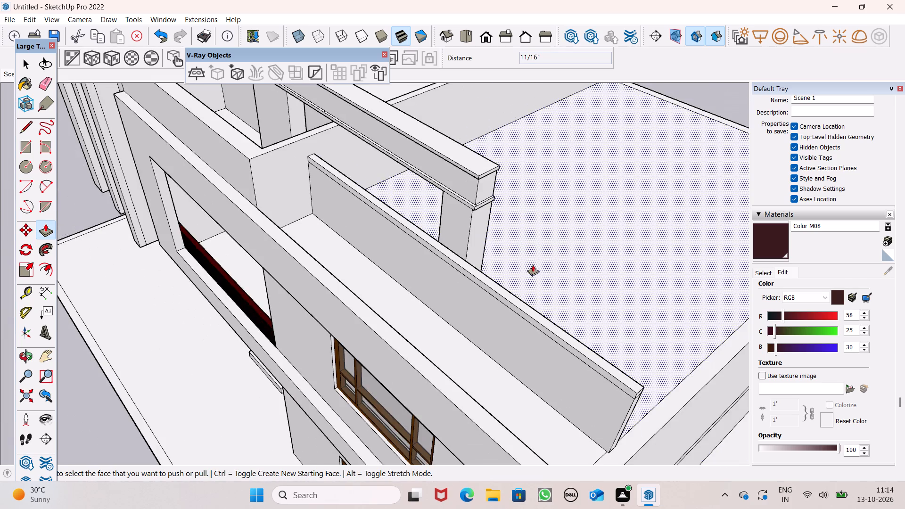
pyautogui.press('space')
pyautogui.scroll(-2, 522, 247)
pyautogui.scroll(1, 521, 247)
pyautogui.scroll(-2, 521, 247)
pyautogui.moveTo(472, 258); pyautogui.dragTo(648, 183, button='middle')
pyautogui.scroll(-4, 595, 179)
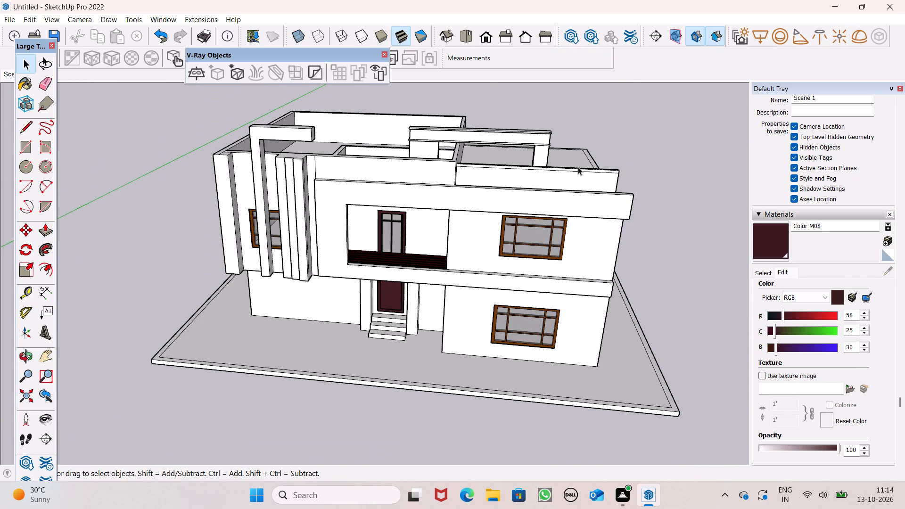
pyautogui.scroll(-2, 579, 167)
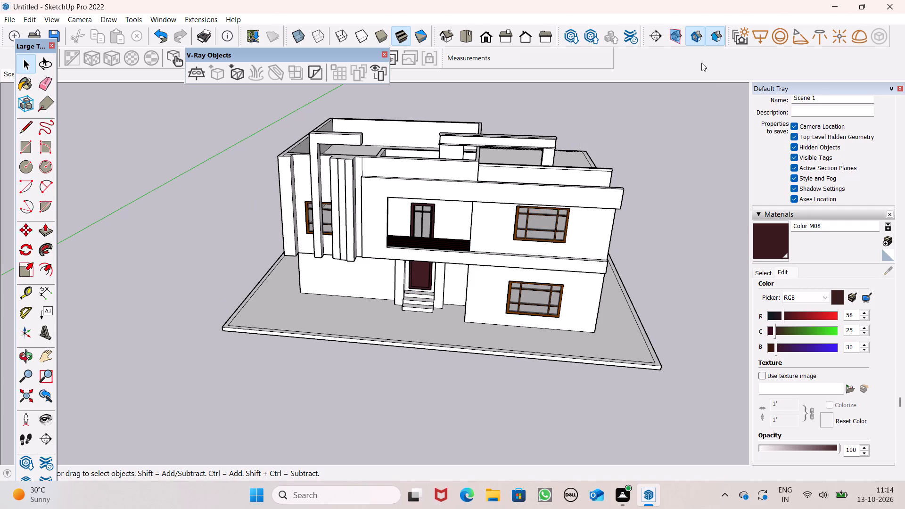
pyautogui.scroll(-1, 702, 69)
pyautogui.moveTo(731, 91); pyautogui.dragTo(692, 166, button='middle')
pyautogui.scroll(2, 736, 146)
pyautogui.scroll(-1, 767, 138)
pyautogui.scroll(1, 767, 138)
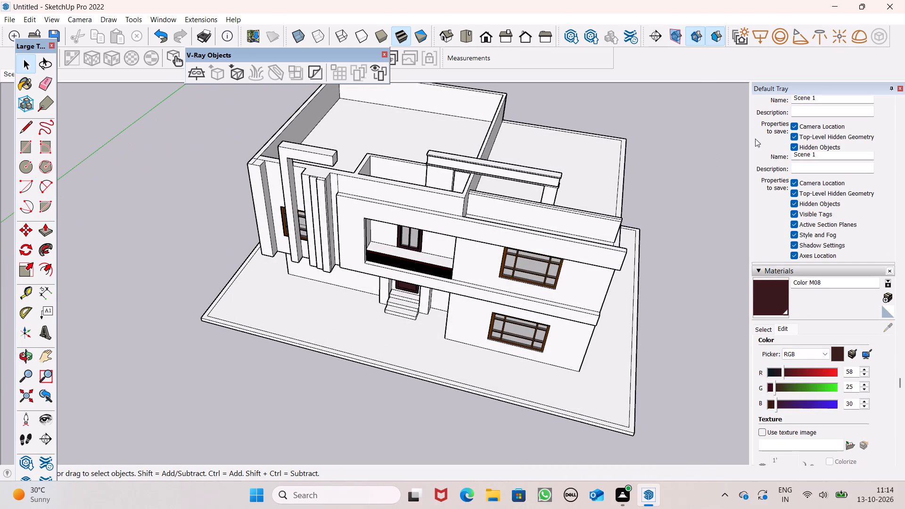
pyautogui.scroll(6, 633, 196)
# Draw a 5' 9 3/16" by 5' 11/16" rectangle on the roof, starting at the bottom corner of the low front wall's outer end.
pyautogui.moveTo(612, 231); pyautogui.dragTo(401, 239, button='middle')
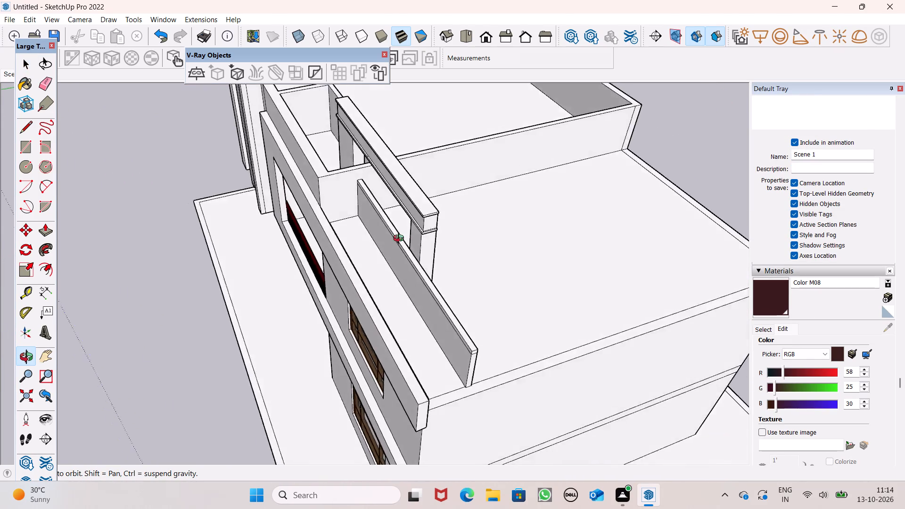
pyautogui.moveTo(401, 239); pyautogui.dragTo(206, 244, button='middle')
pyautogui.scroll(1, 214, 241)
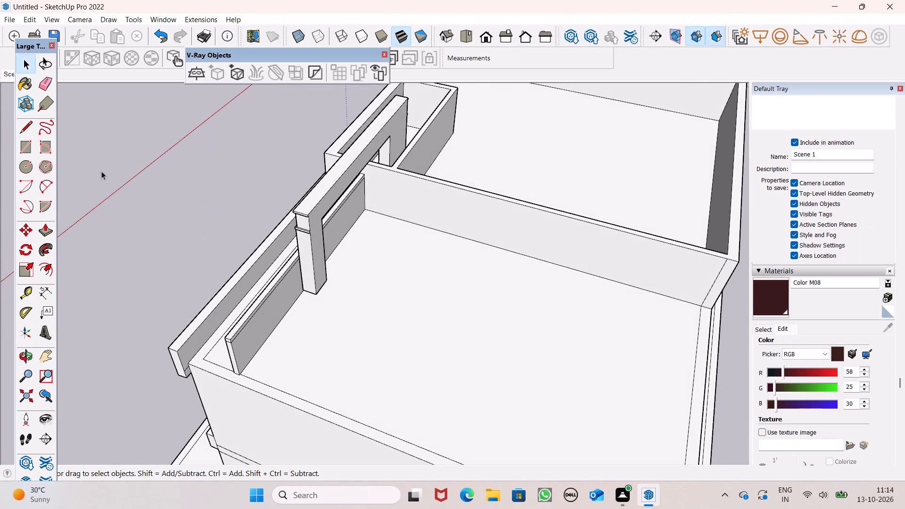
pyautogui.click(32, 155)
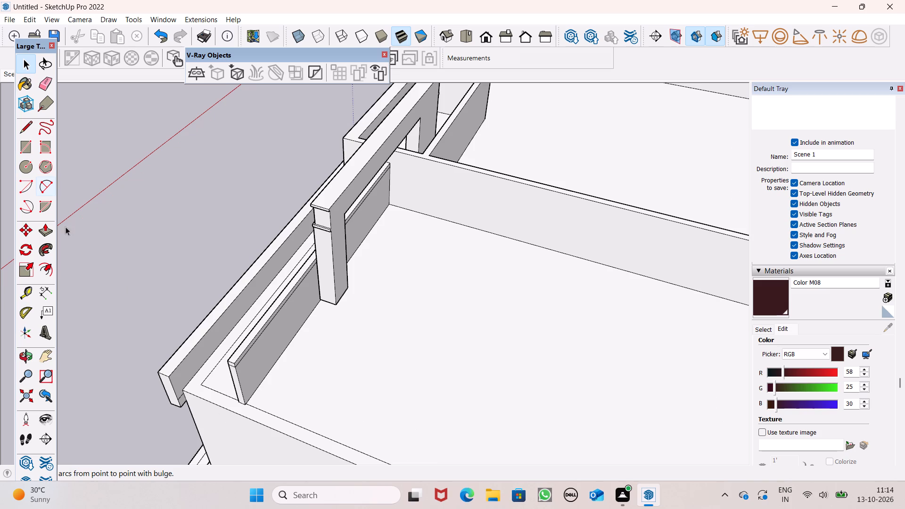
pyautogui.click(23, 150)
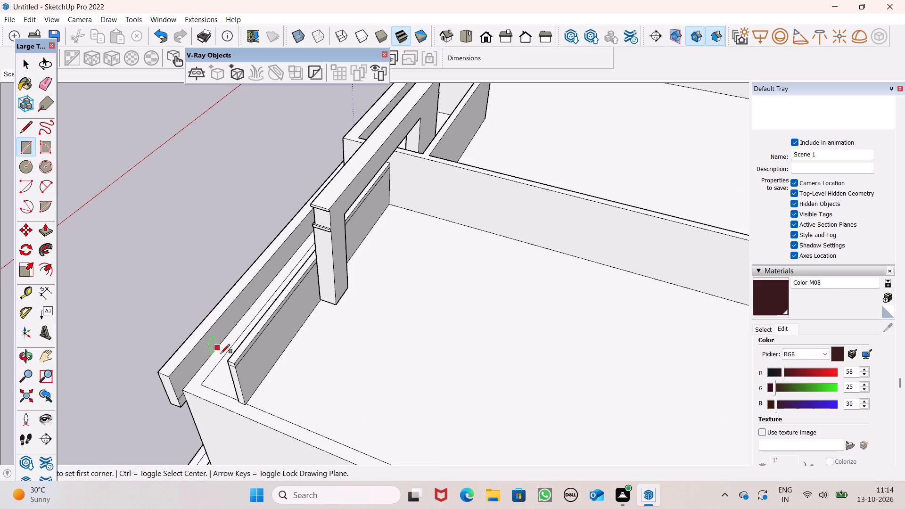
pyautogui.click(244, 402)
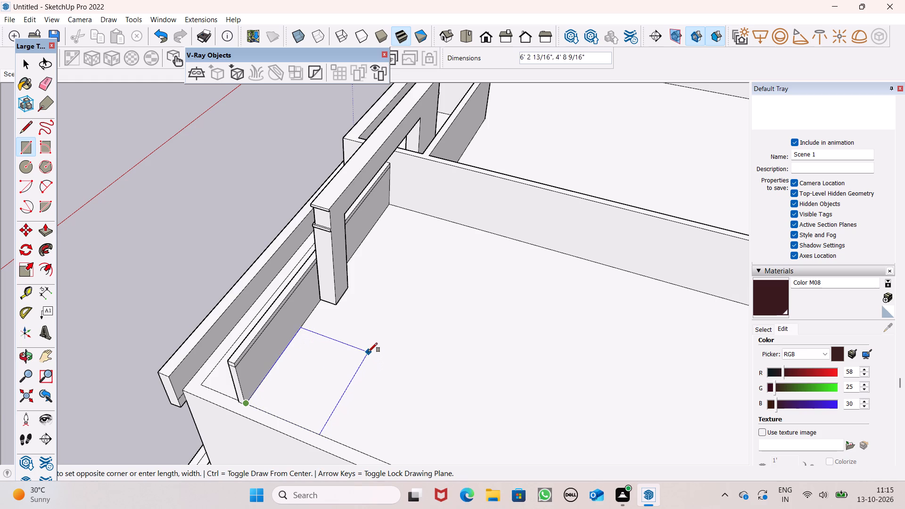
pyautogui.click(370, 360)
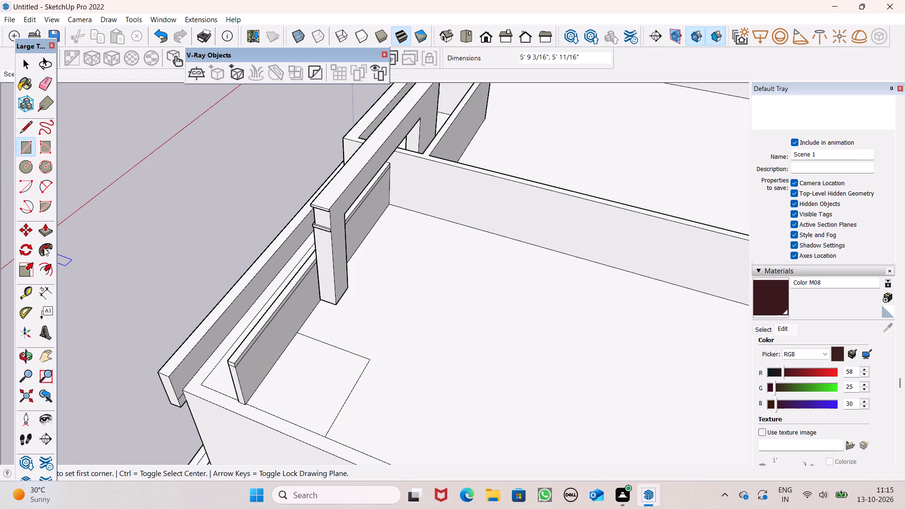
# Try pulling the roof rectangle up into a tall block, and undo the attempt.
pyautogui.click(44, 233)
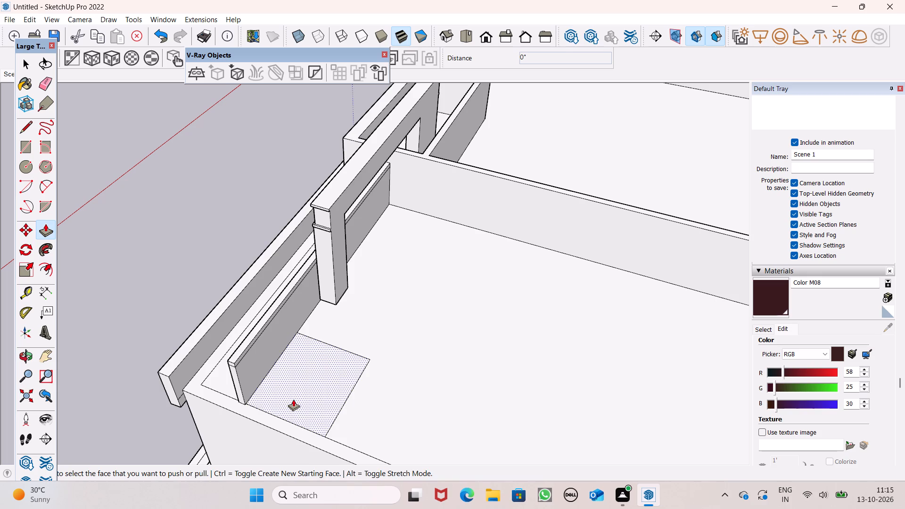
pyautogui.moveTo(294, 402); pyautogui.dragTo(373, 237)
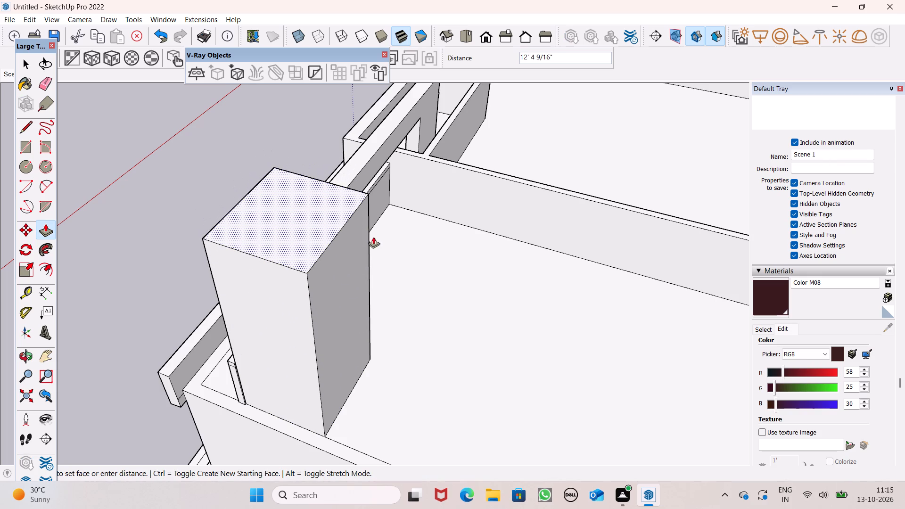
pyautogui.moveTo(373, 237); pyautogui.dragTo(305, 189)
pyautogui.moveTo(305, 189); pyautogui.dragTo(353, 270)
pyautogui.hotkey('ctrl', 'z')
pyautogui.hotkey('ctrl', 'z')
# Pull the rectangle behind the low front wall up 8' 1 15/16" into a block.
pyautogui.moveTo(438, 334); pyautogui.dragTo(569, 357, button='middle')
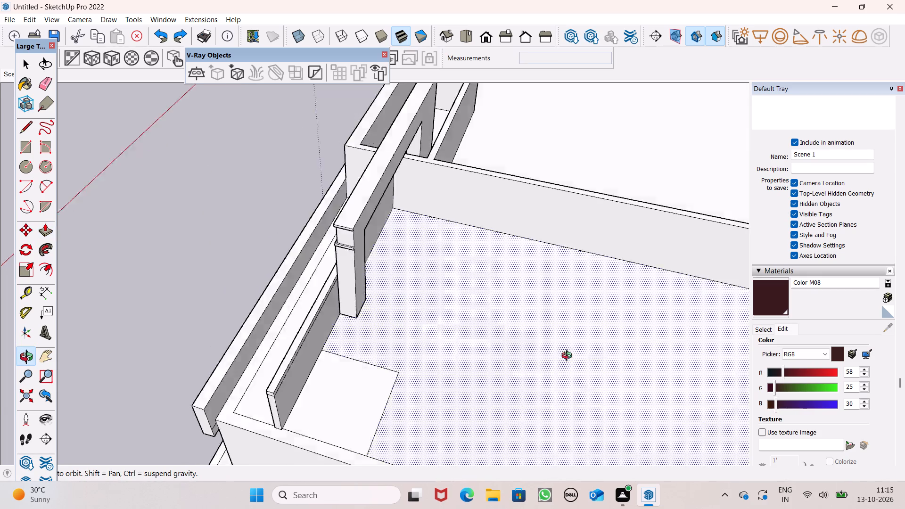
pyautogui.moveTo(569, 357); pyautogui.dragTo(714, 361, button='middle')
pyautogui.scroll(-3, 313, 334)
pyautogui.scroll(1, 491, 254)
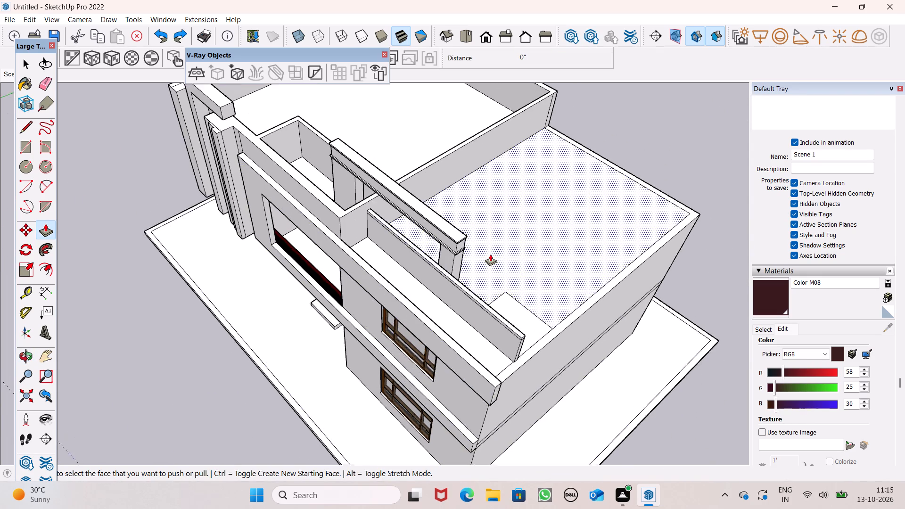
pyautogui.scroll(4, 490, 254)
pyautogui.moveTo(474, 326); pyautogui.dragTo(547, 429, button='middle')
pyautogui.scroll(1, 474, 326)
pyautogui.scroll(4, 549, 386)
pyautogui.moveTo(545, 391); pyautogui.dragTo(447, 337)
# Lower the top face of the rooftop block by 1' 7 3/8".
pyautogui.scroll(-5, 382, 283)
pyautogui.moveTo(476, 325); pyautogui.dragTo(555, 139, button='middle')
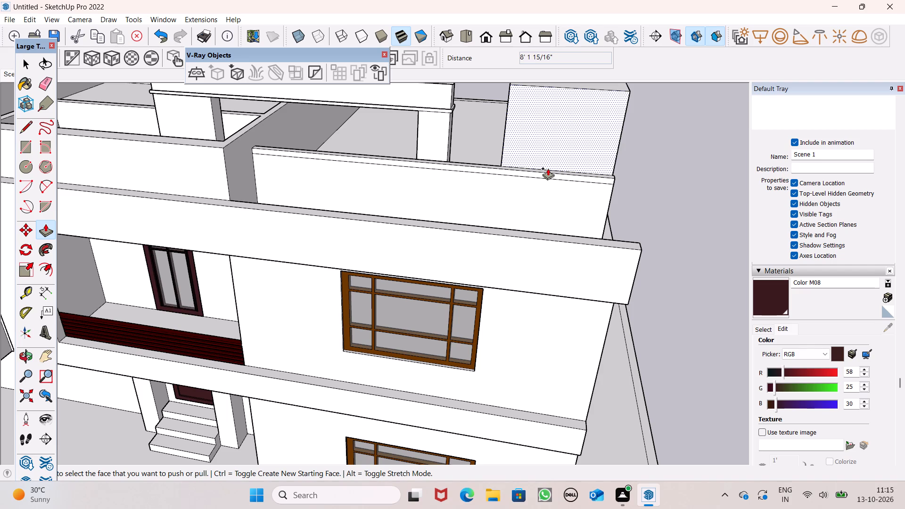
pyautogui.scroll(-2, 544, 245)
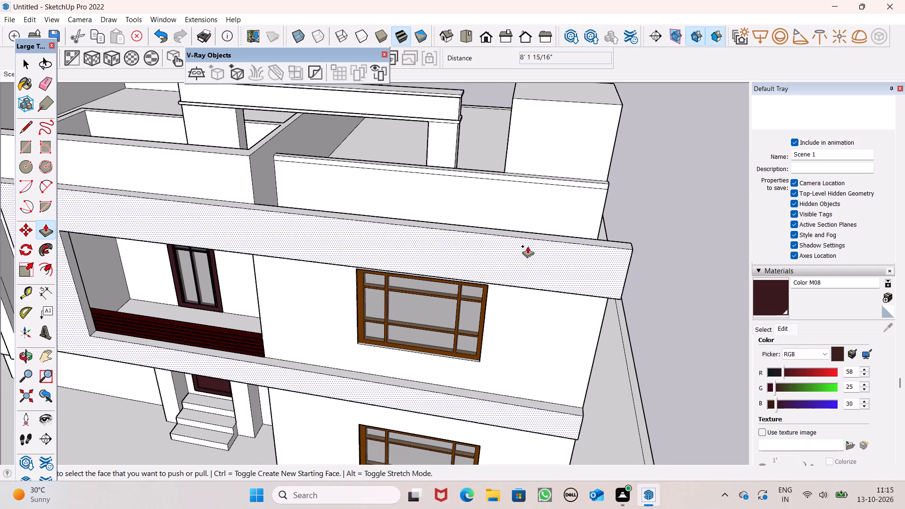
pyautogui.scroll(-3, 549, 184)
pyautogui.moveTo(564, 190); pyautogui.dragTo(297, 251, button='middle')
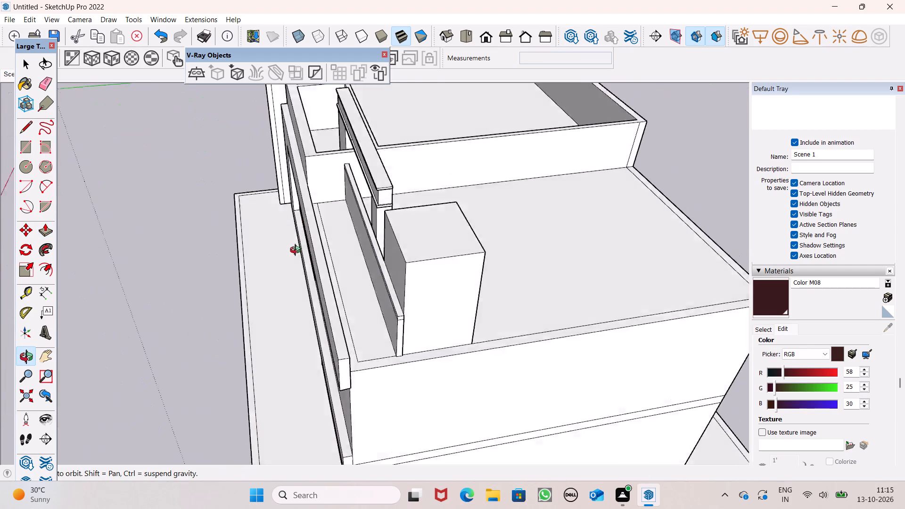
pyautogui.moveTo(297, 251); pyautogui.dragTo(379, 237, button='middle')
pyautogui.scroll(6, 469, 187)
pyautogui.moveTo(466, 251); pyautogui.dragTo(457, 285)
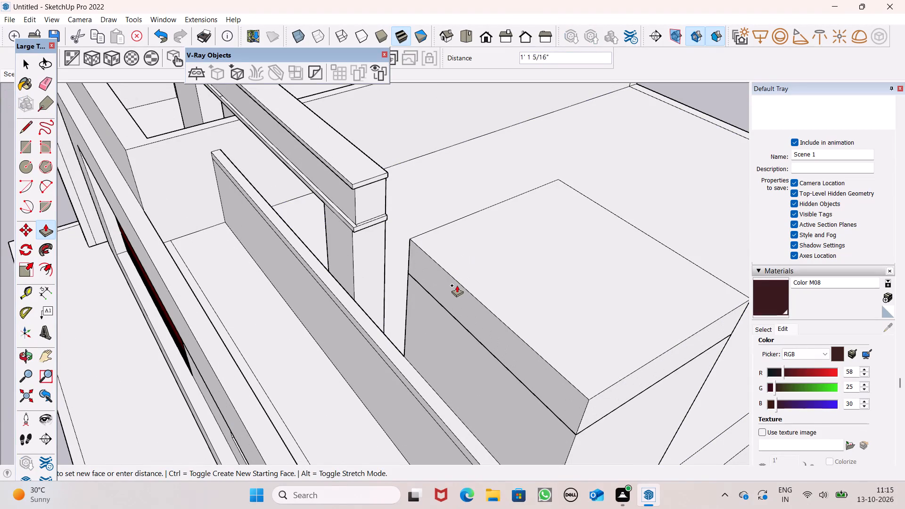
pyautogui.moveTo(457, 285); pyautogui.dragTo(448, 291)
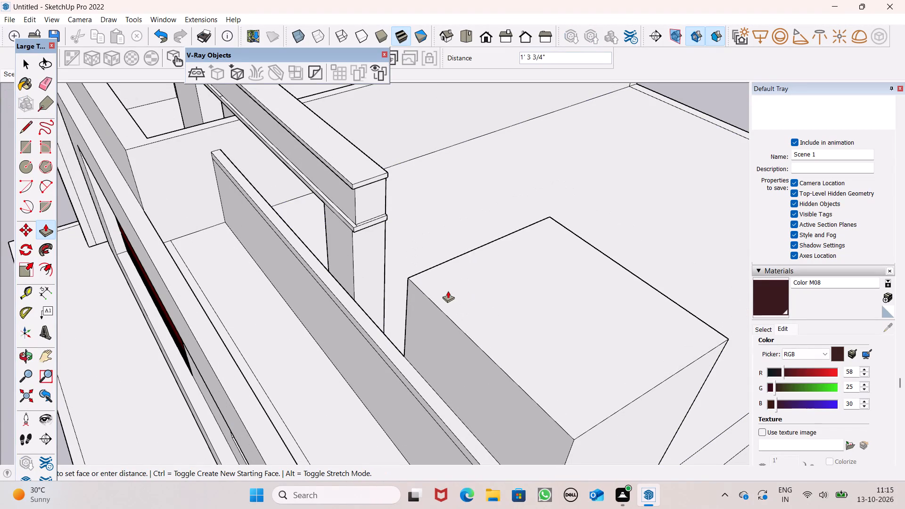
pyautogui.moveTo(448, 291); pyautogui.dragTo(440, 298)
# Pull the outer end face of the rooftop frame's right leg, below the trim strip, 2' 4 1/8" toward the block.
pyautogui.moveTo(451, 305); pyautogui.dragTo(538, 231, button='middle')
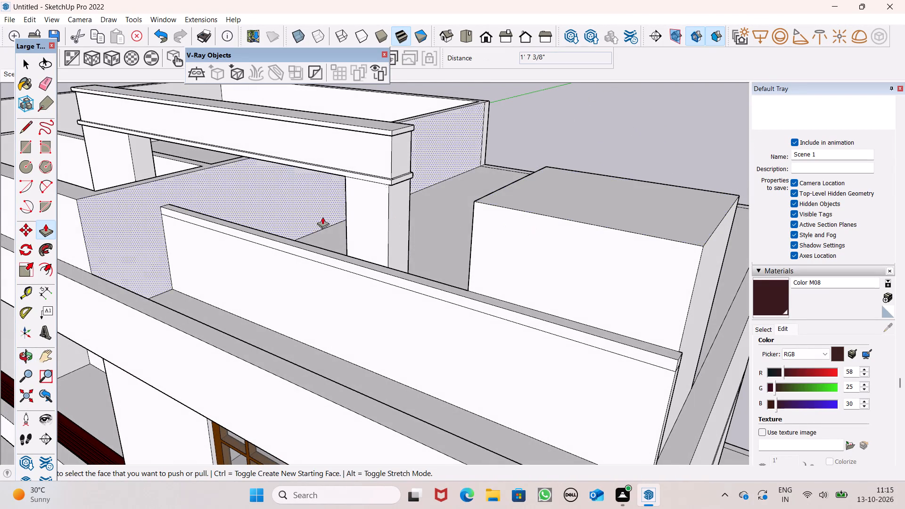
pyautogui.moveTo(719, 183); pyautogui.dragTo(809, 143, button='middle')
pyautogui.scroll(1, 809, 143)
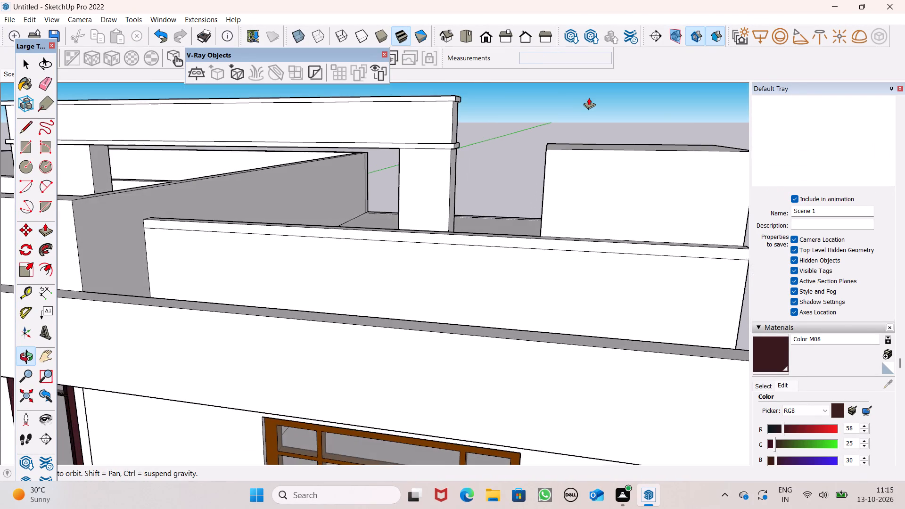
pyautogui.scroll(-4, 584, 99)
pyautogui.moveTo(579, 132); pyautogui.dragTo(509, 275, button='middle')
pyautogui.scroll(6, 491, 254)
pyautogui.moveTo(477, 277); pyautogui.dragTo(532, 311)
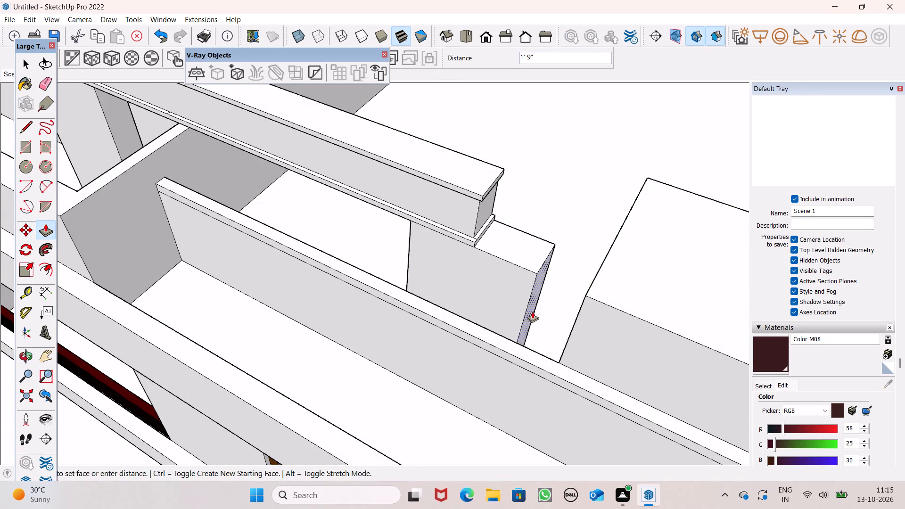
pyautogui.moveTo(532, 311); pyautogui.dragTo(551, 324)
# Push the inner side face of the frame's right leg toward the block, past the end of the beam above.
pyautogui.scroll(1, 494, 294)
pyautogui.moveTo(494, 294); pyautogui.dragTo(803, 198, button='middle')
pyautogui.scroll(1, 594, 129)
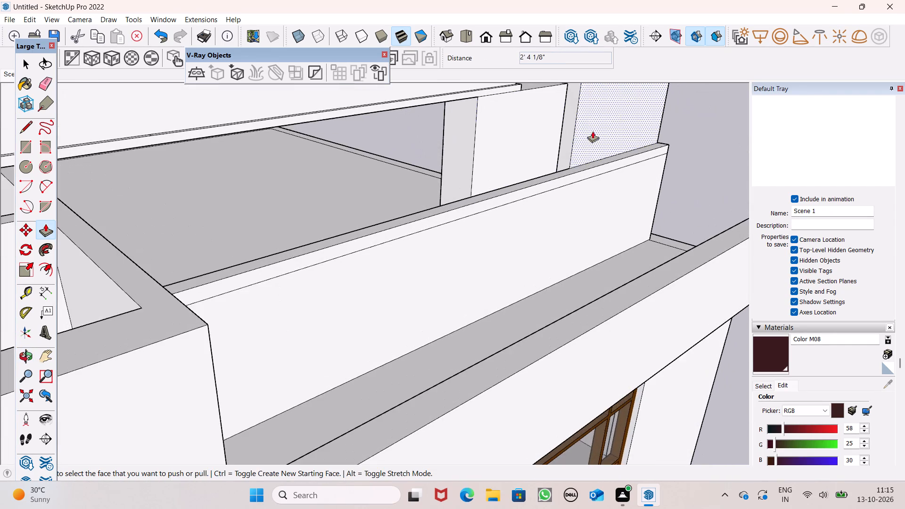
pyautogui.scroll(3, 592, 131)
pyautogui.moveTo(428, 165); pyautogui.dragTo(513, 150)
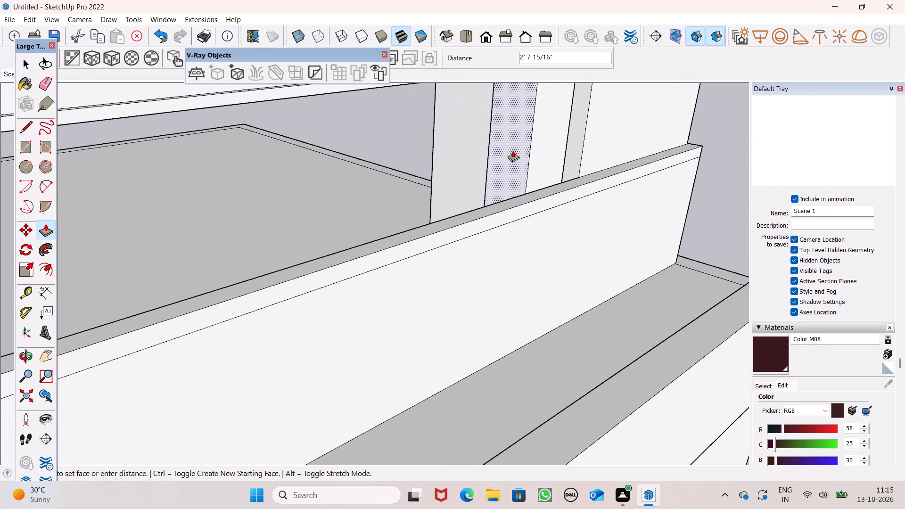
pyautogui.moveTo(513, 150); pyautogui.dragTo(525, 148)
pyautogui.scroll(-4, 613, 114)
pyautogui.moveTo(597, 147); pyautogui.dragTo(596, 154, button='middle')
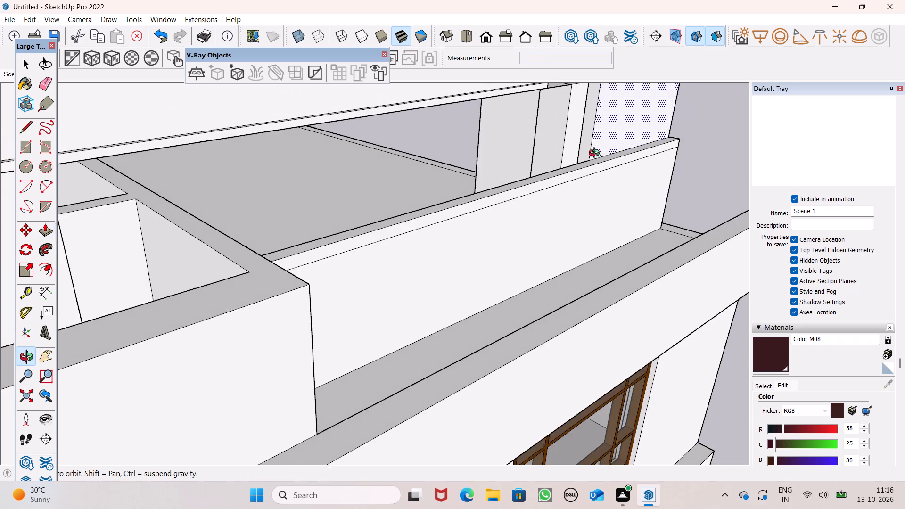
pyautogui.moveTo(596, 154); pyautogui.dragTo(426, 222, button='middle')
pyautogui.moveTo(588, 171); pyautogui.dragTo(345, 115, button='middle')
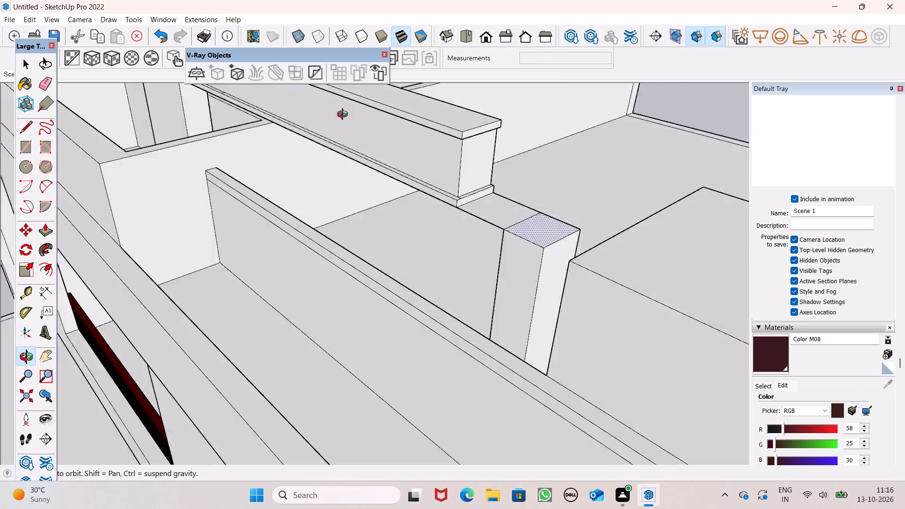
# Extend the end face of the trim strip under the rooftop beam over the frame's right leg, toward the block.
pyautogui.moveTo(345, 115); pyautogui.dragTo(325, 111, button='middle')
pyautogui.scroll(2, 576, 238)
pyautogui.scroll(-1, 576, 239)
pyautogui.scroll(2, 572, 240)
pyautogui.scroll(3, 441, 186)
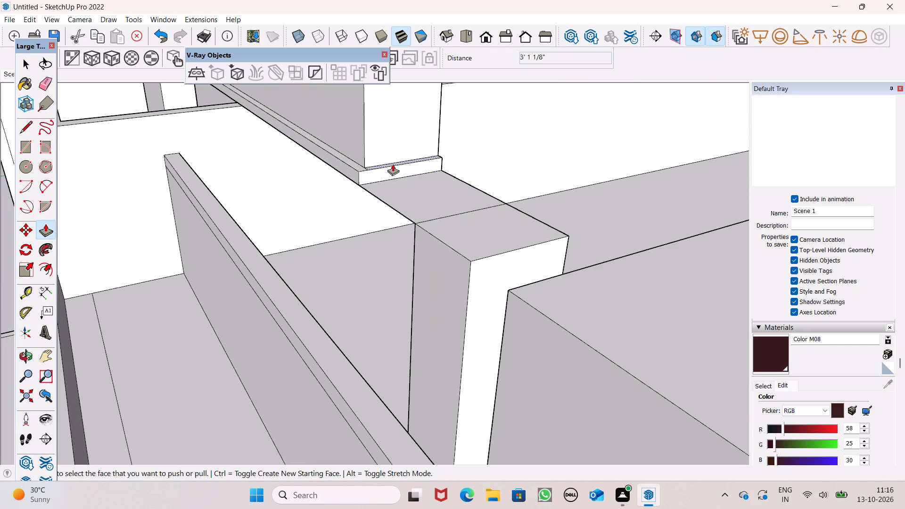
pyautogui.moveTo(390, 172); pyautogui.dragTo(501, 282)
pyautogui.moveTo(484, 249); pyautogui.dragTo(497, 270)
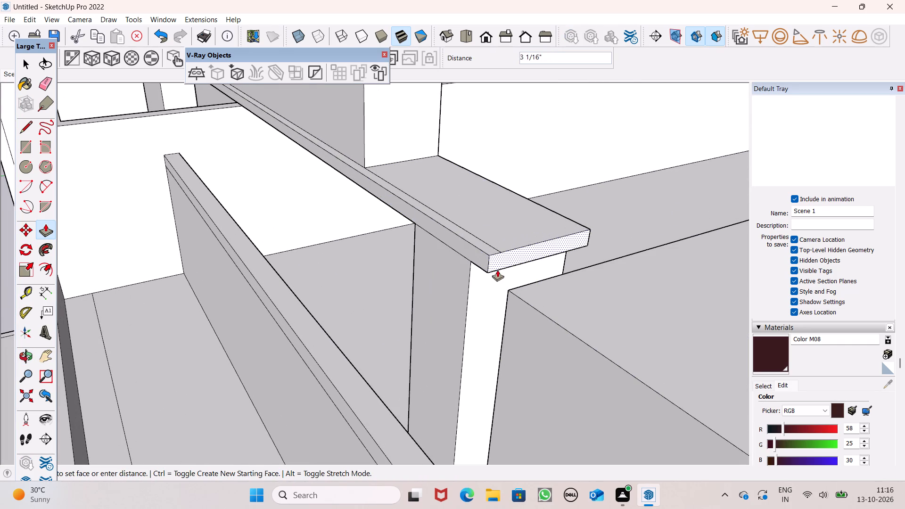
pyautogui.moveTo(497, 270); pyautogui.dragTo(518, 287)
# Pull the rooftop beam's end face about 2' 11 7/16" toward the block, along the extended lower trim strip.
pyautogui.moveTo(406, 128); pyautogui.dragTo(448, 207)
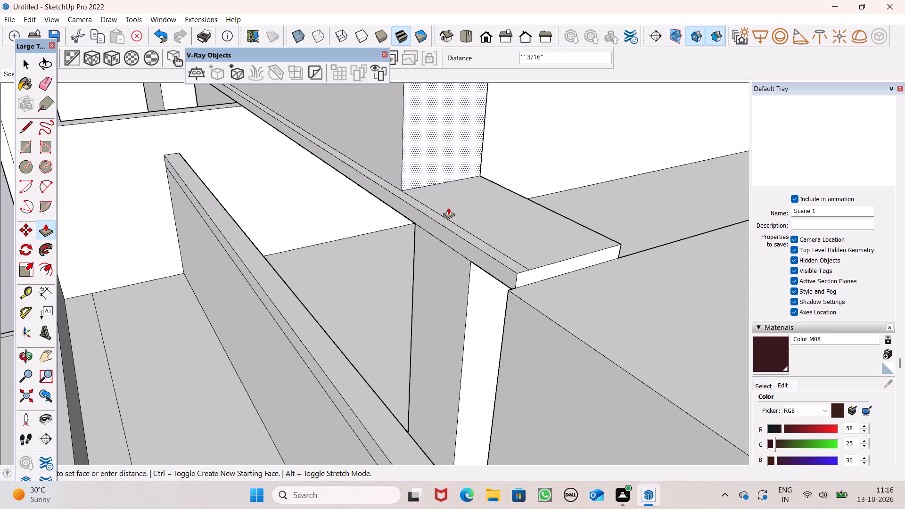
pyautogui.moveTo(448, 207); pyautogui.dragTo(519, 287)
# Pull the end face of the beam's top trim strip about 2' 10 5/16" toward the block.
pyautogui.scroll(-7, 526, 291)
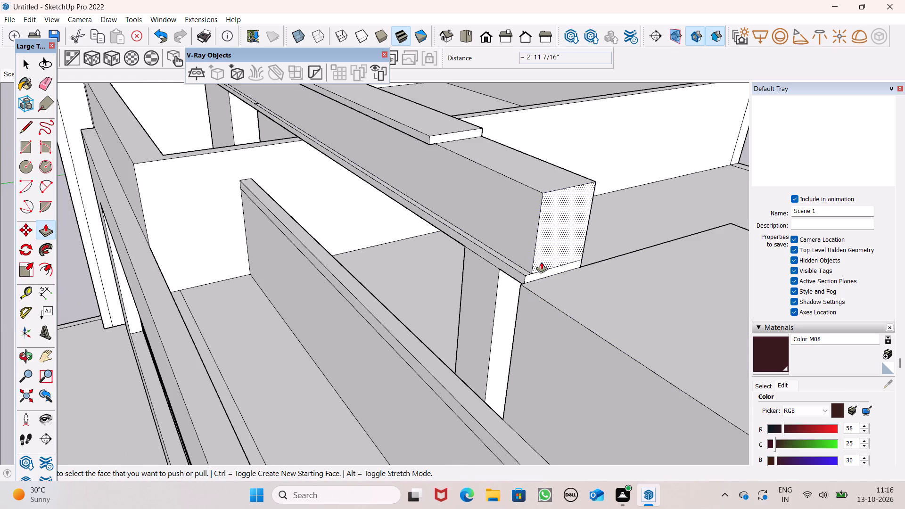
pyautogui.scroll(4, 453, 133)
pyautogui.moveTo(443, 137); pyautogui.dragTo(518, 175)
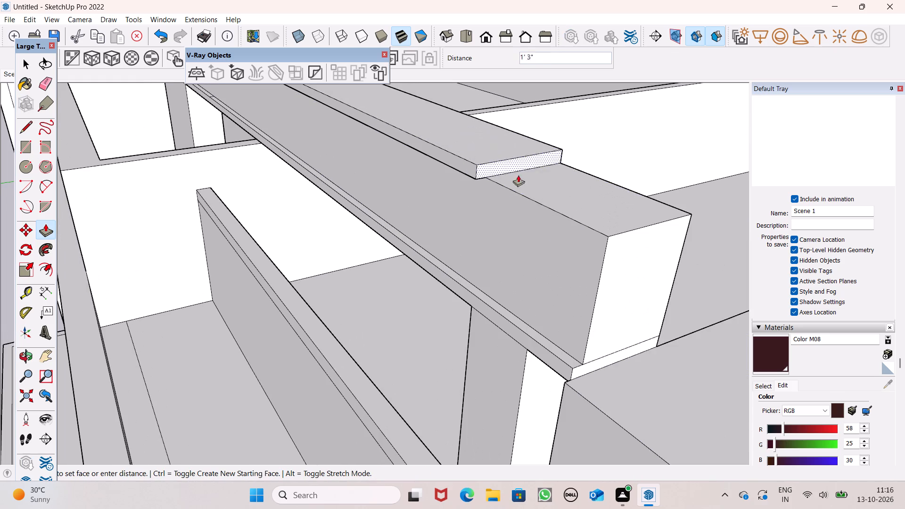
pyautogui.moveTo(518, 175); pyautogui.dragTo(636, 251)
# Lower the top face of the rooftop block by about 9 1/16".
pyautogui.scroll(-1, 609, 148)
pyautogui.scroll(1, 600, 167)
pyautogui.scroll(-9, 599, 170)
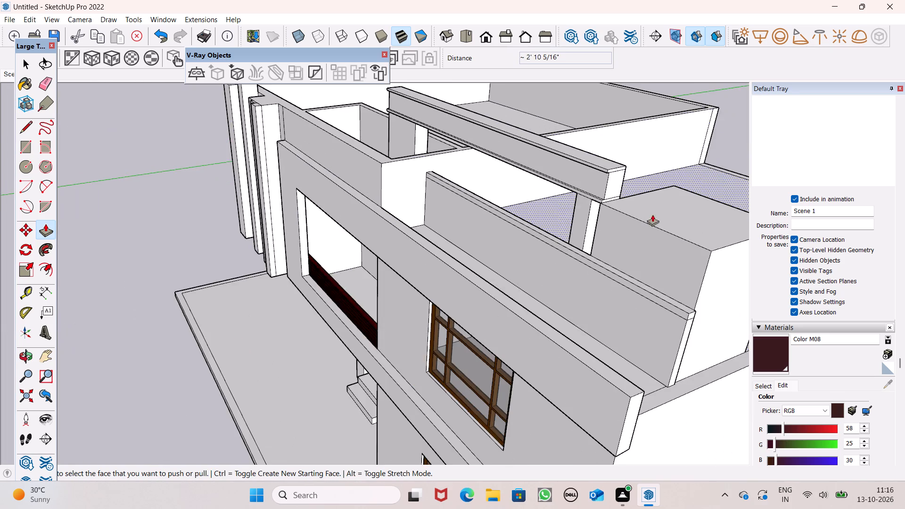
pyautogui.moveTo(653, 215); pyautogui.dragTo(712, 170, button='middle')
pyautogui.scroll(4, 679, 139)
pyautogui.moveTo(643, 173); pyautogui.dragTo(621, 192)
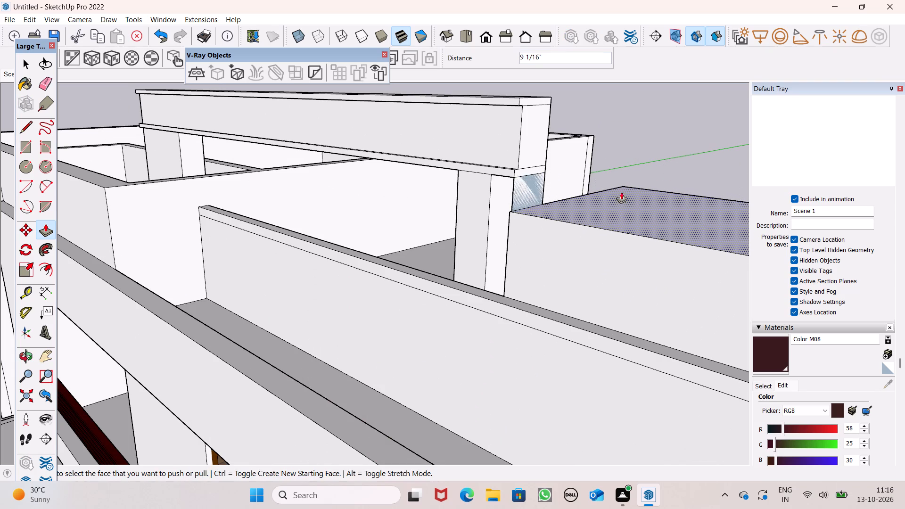
pyautogui.moveTo(621, 192); pyautogui.dragTo(626, 205)
# Pull the lower trim strip's end face further out over the rooftop block, past the beam's end.
pyautogui.moveTo(531, 170); pyautogui.dragTo(531, 173)
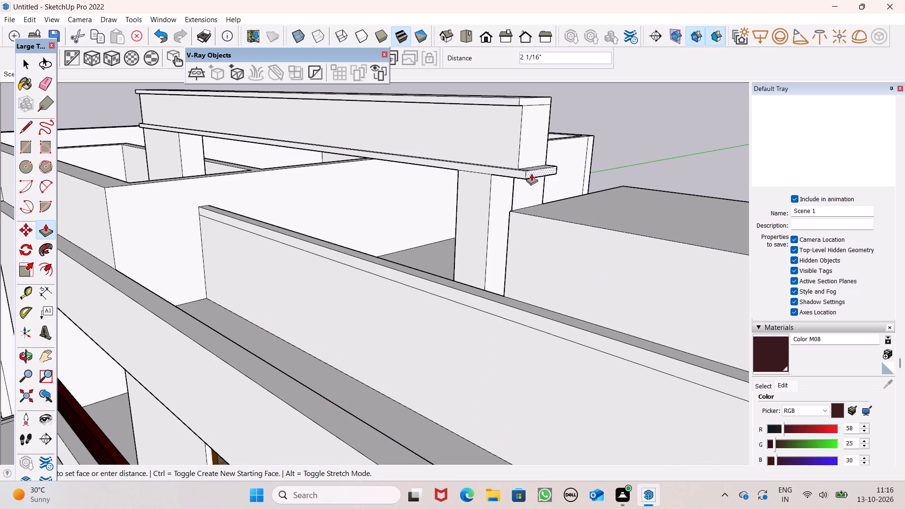
pyautogui.moveTo(531, 173); pyautogui.dragTo(556, 182)
# Pull the end face of the frame's right leg about 7 5/16" to meet the rooftop block.
pyautogui.moveTo(500, 196); pyautogui.dragTo(511, 206)
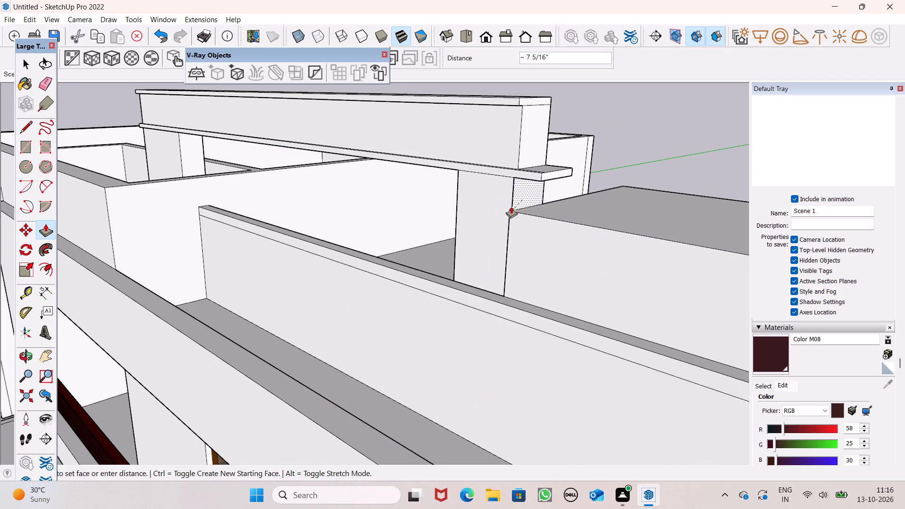
pyautogui.moveTo(511, 206); pyautogui.dragTo(519, 211)
# Pull the beam's end face out another 8 1/8" above the lower trim strip.
pyautogui.moveTo(528, 145); pyautogui.dragTo(541, 172)
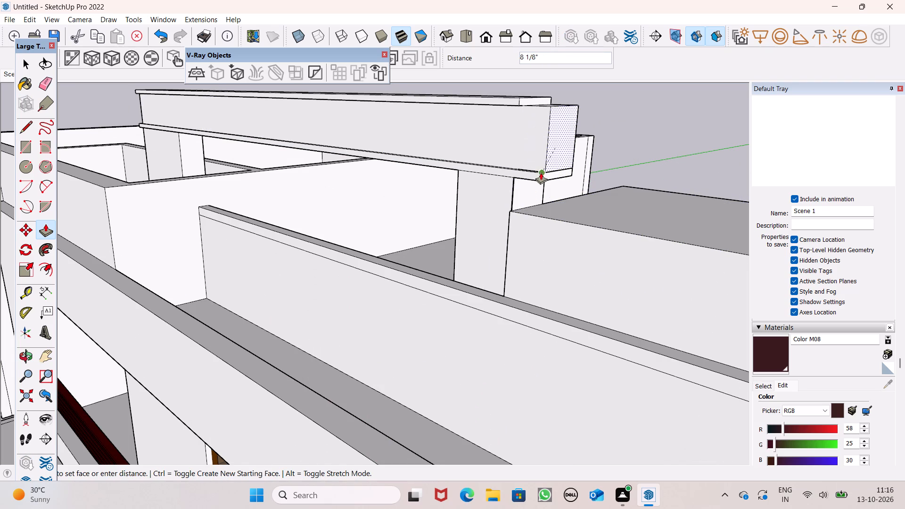
pyautogui.moveTo(541, 172); pyautogui.dragTo(541, 174)
# Extend the top trim strip past the beam's end face, finishing with a 4 11/16" pull.
pyautogui.moveTo(577, 154); pyautogui.dragTo(552, 207, button='middle')
pyautogui.scroll(1, 552, 207)
pyautogui.scroll(-6, 552, 142)
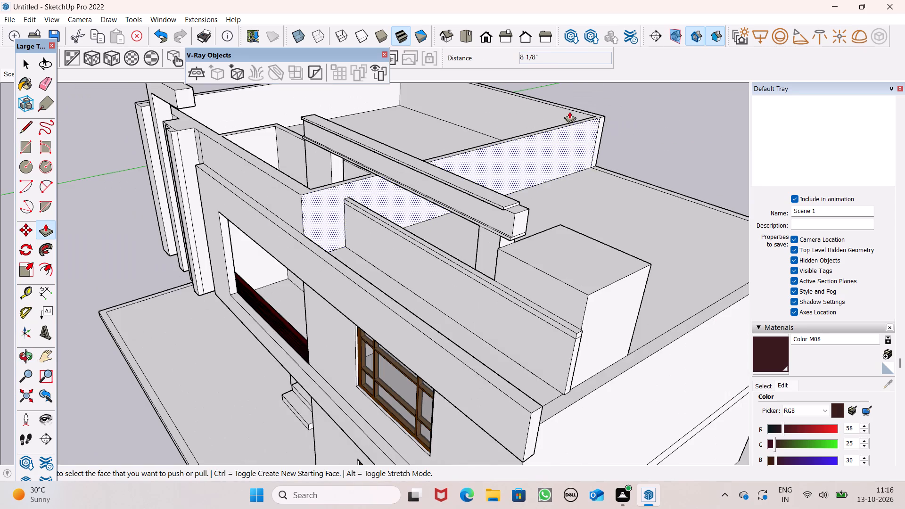
pyautogui.scroll(10, 525, 206)
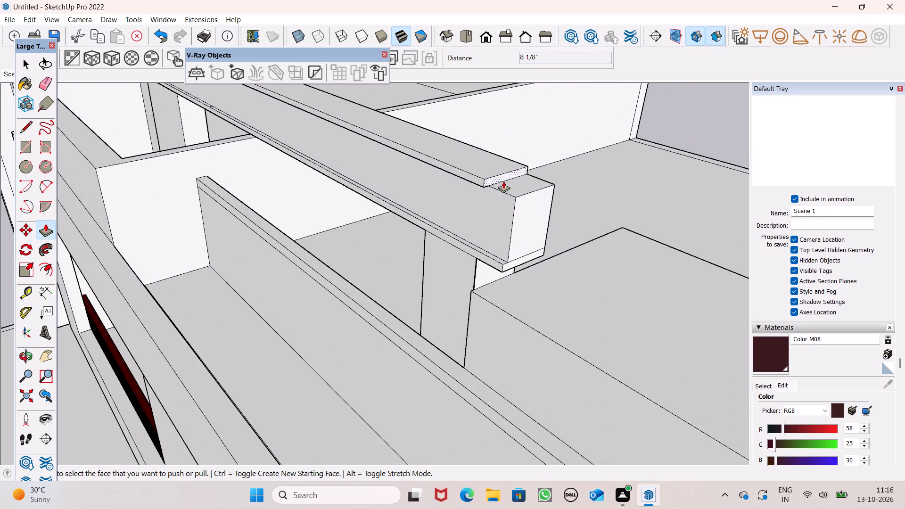
pyautogui.moveTo(503, 177); pyautogui.dragTo(544, 203)
pyautogui.moveTo(528, 192); pyautogui.dragTo(543, 204)
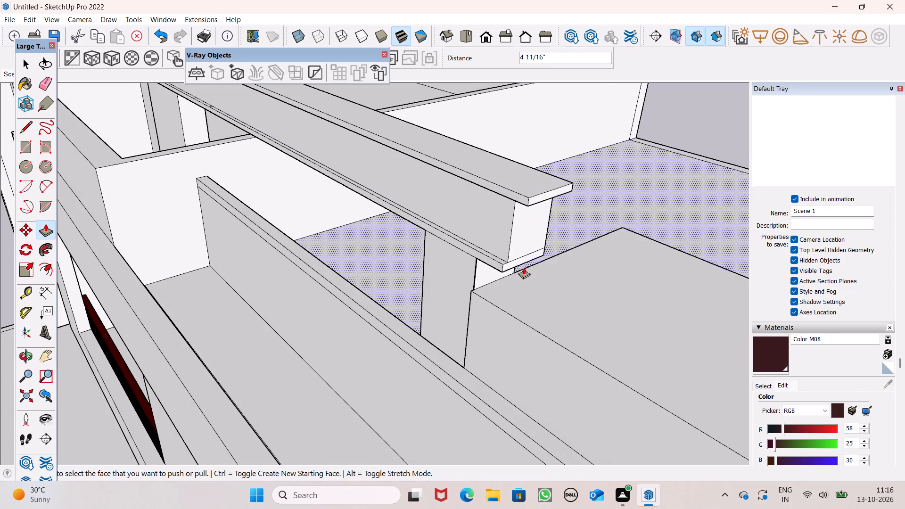
# Pull the lower trim strip's end face out 3 11/16" beyond the beam's end.
pyautogui.moveTo(523, 262); pyautogui.dragTo(535, 269)
# Pull the underside of the lower trim strip's overhang beside the right leg down to the rooftop block's top.
pyautogui.scroll(1, 537, 237)
pyautogui.moveTo(537, 237); pyautogui.dragTo(596, 187, button='middle')
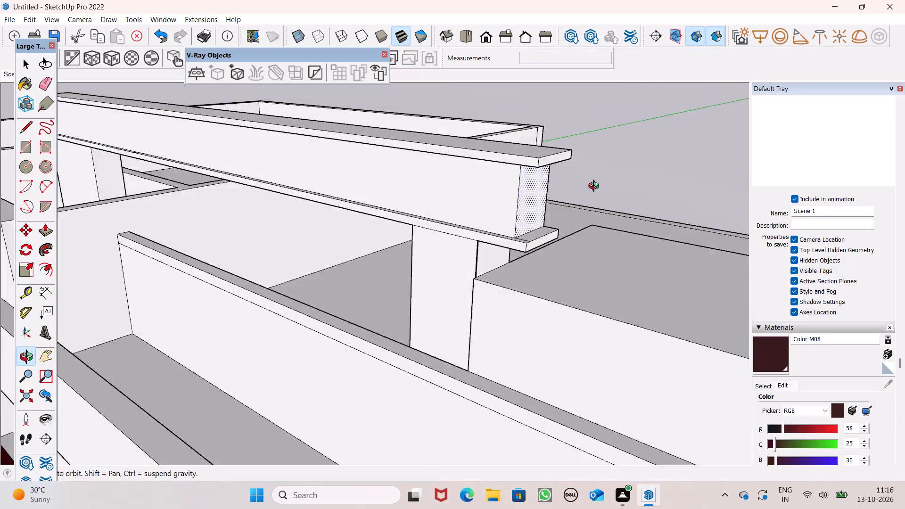
pyautogui.moveTo(596, 187); pyautogui.dragTo(638, 152, button='middle')
pyautogui.scroll(-2, 639, 152)
pyautogui.moveTo(588, 212); pyautogui.dragTo(543, 156, button='middle')
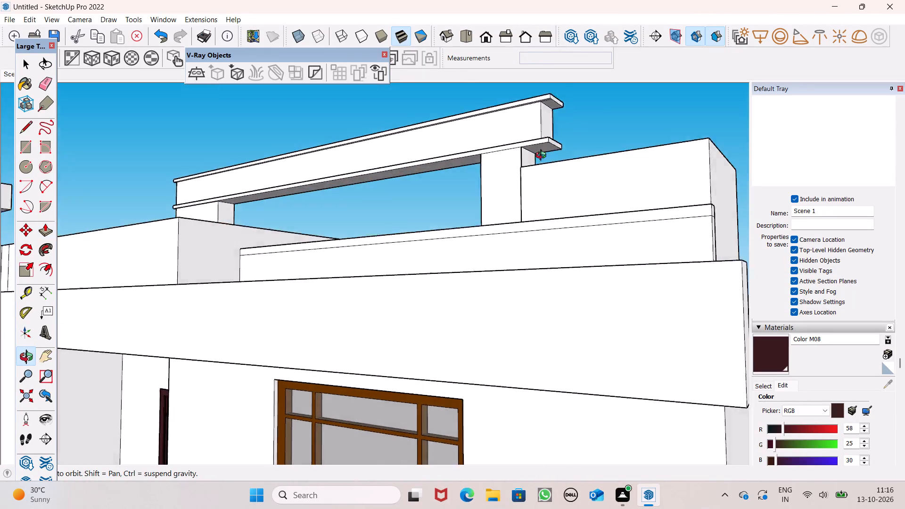
pyautogui.moveTo(543, 156); pyautogui.dragTo(429, 285, button='middle')
pyautogui.scroll(1, 429, 285)
pyautogui.scroll(9, 412, 324)
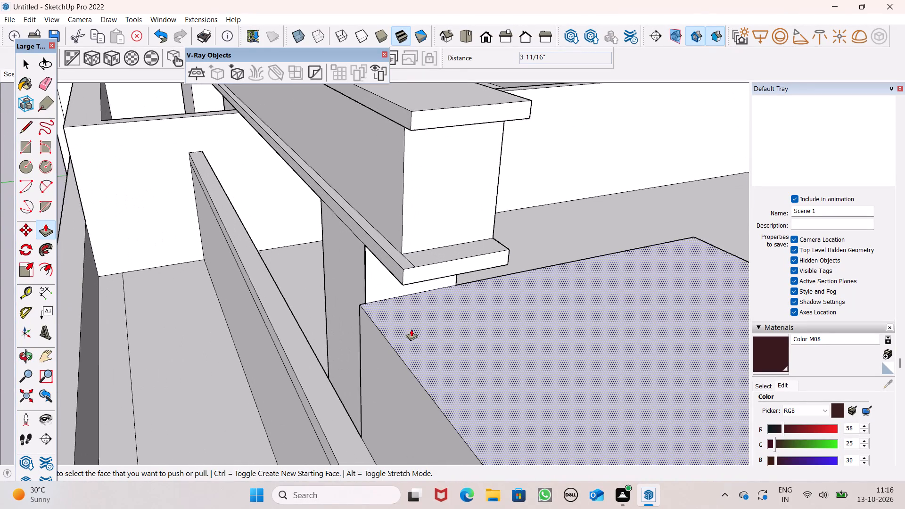
pyautogui.scroll(3, 411, 329)
pyautogui.click(29, 129)
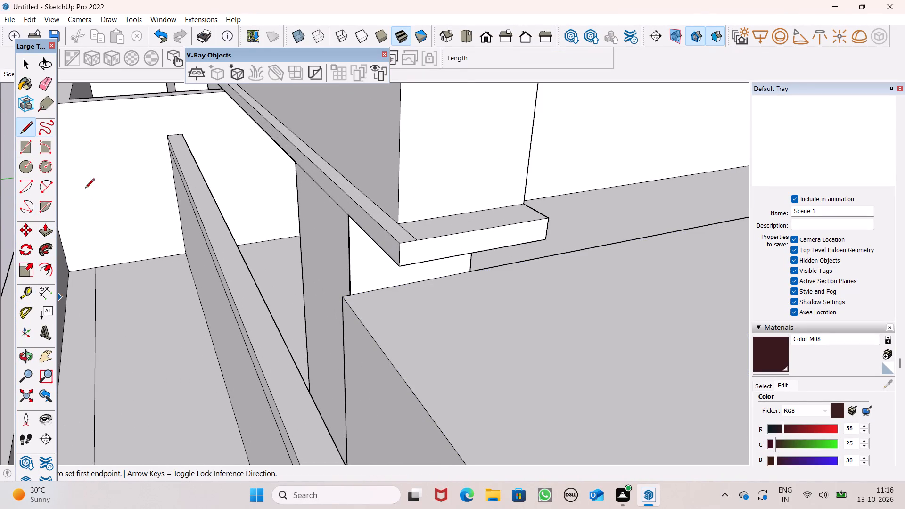
pyautogui.moveTo(406, 307); pyautogui.dragTo(612, 185, button='middle')
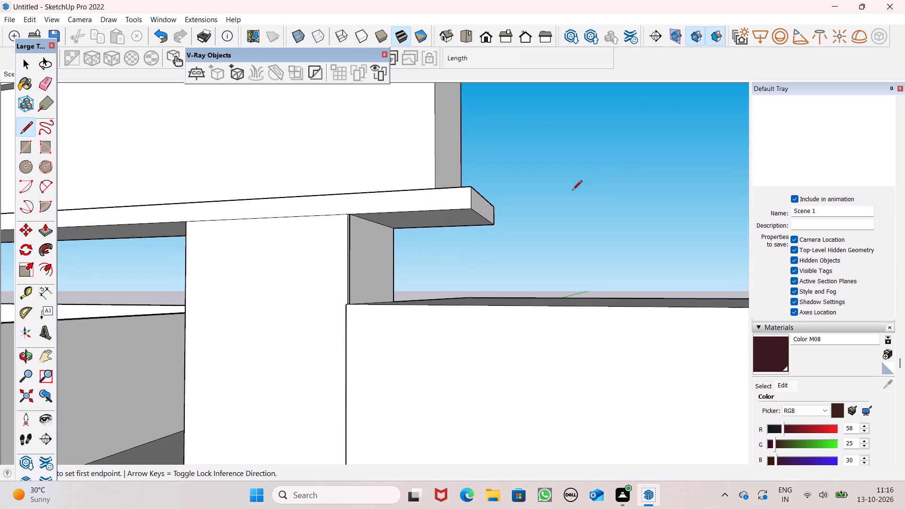
pyautogui.scroll(5, 515, 224)
pyautogui.scroll(-6, 549, 210)
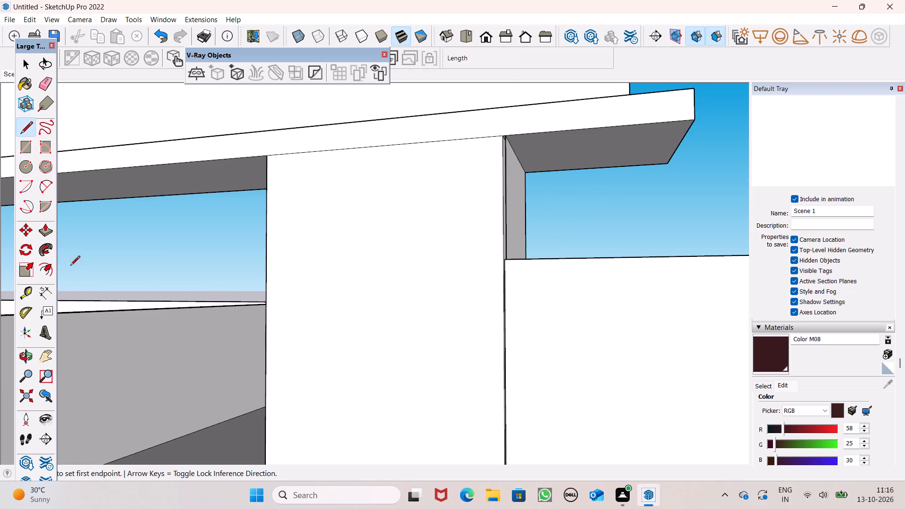
pyautogui.moveTo(47, 230); pyautogui.dragTo(51, 230)
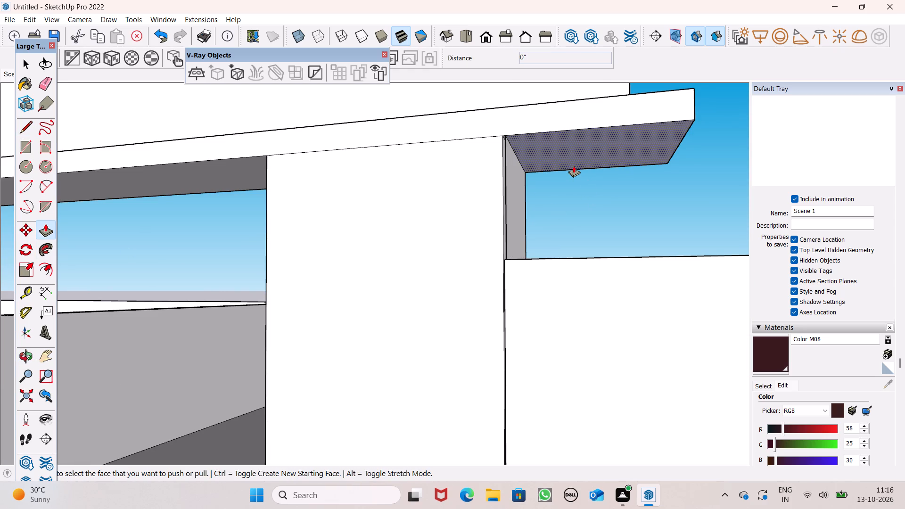
pyautogui.moveTo(573, 165); pyautogui.dragTo(571, 251)
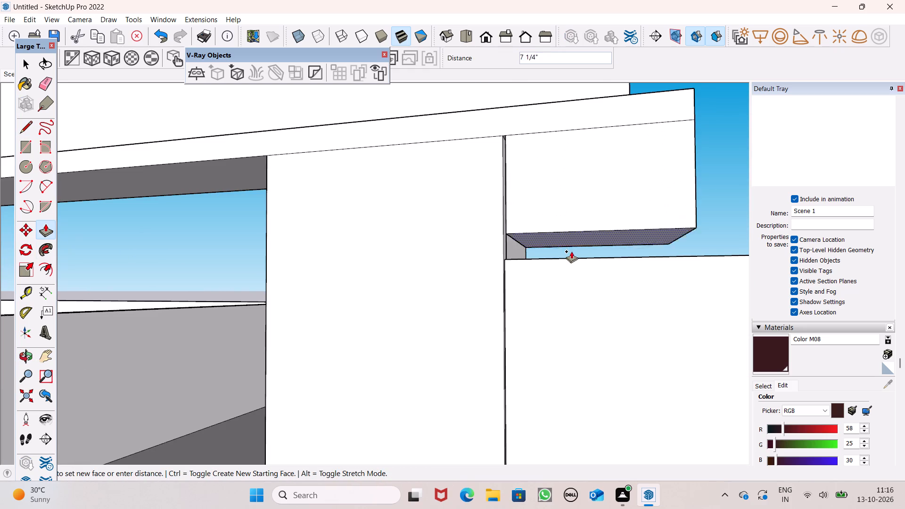
pyautogui.moveTo(571, 251); pyautogui.dragTo(568, 272)
# Examine the joint between the frame's right leg, the extended overhang and the rooftop block.
pyautogui.scroll(-6, 515, 232)
pyautogui.moveTo(639, 278); pyautogui.dragTo(597, 378, button='middle')
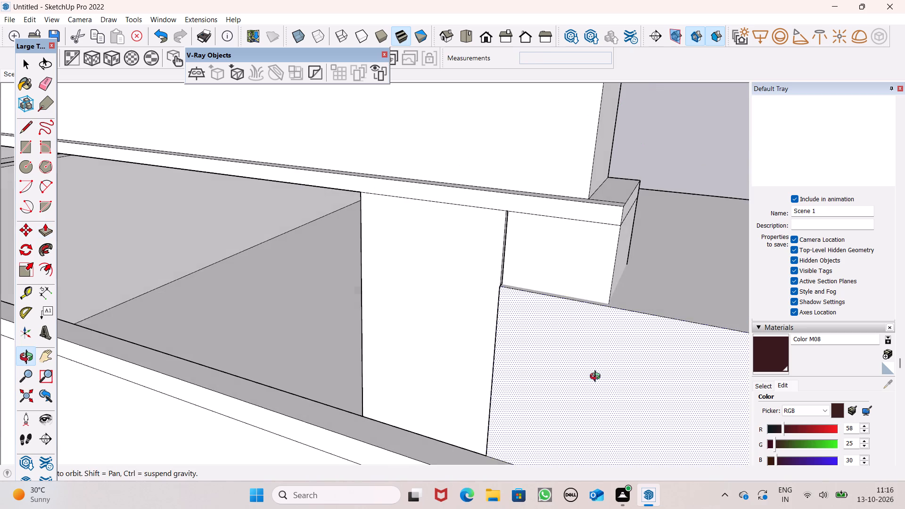
pyautogui.moveTo(597, 378); pyautogui.dragTo(595, 379, button='middle')
pyautogui.press('space')
pyautogui.scroll(-5, 588, 275)
pyautogui.moveTo(635, 282); pyautogui.dragTo(491, 269, button='middle')
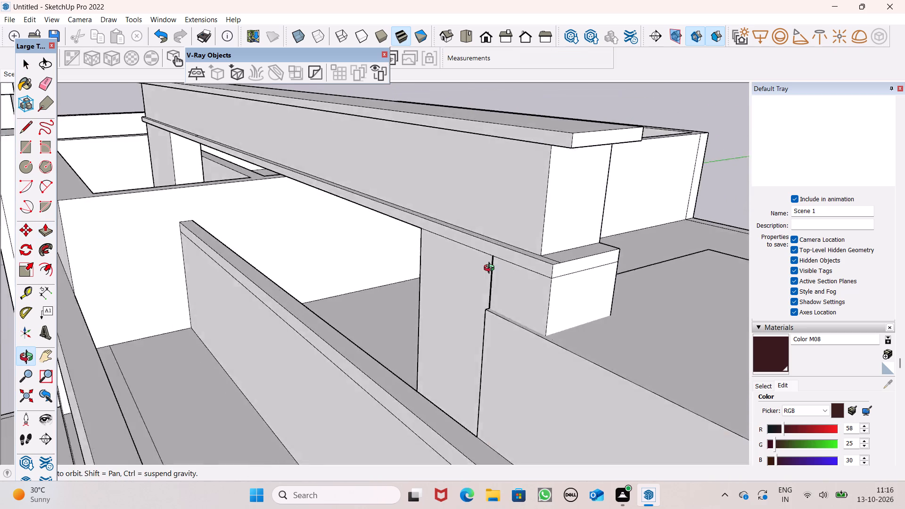
pyautogui.moveTo(491, 269); pyautogui.dragTo(657, 251, button='middle')
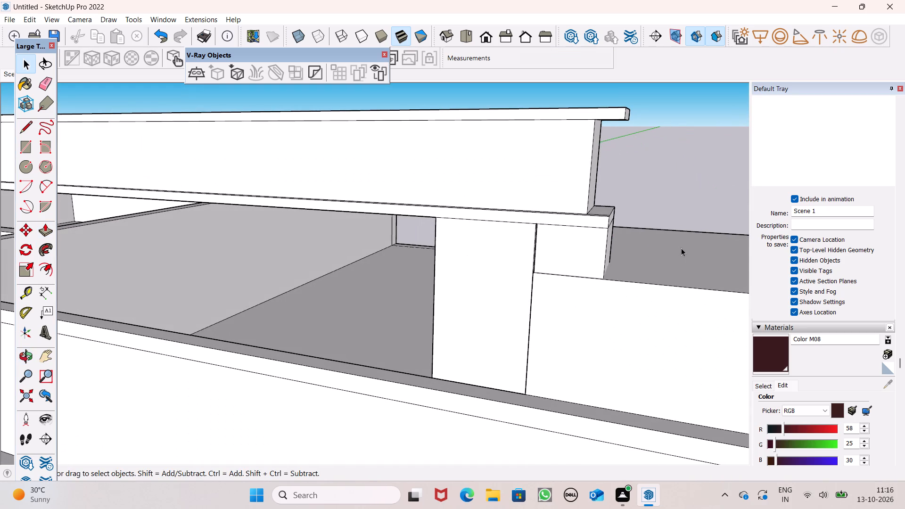
pyautogui.scroll(1, 545, 226)
pyautogui.scroll(-3, 544, 211)
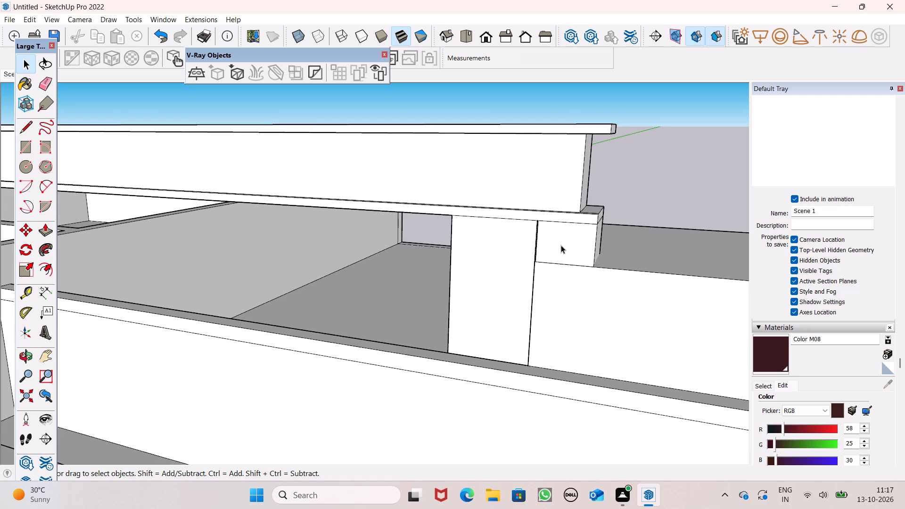
pyautogui.scroll(2, 561, 245)
pyautogui.scroll(-1, 546, 287)
pyautogui.scroll(1, 527, 312)
pyautogui.scroll(-1, 527, 313)
# Push the rooftop block's front face, beside the frame's right leg, back about 7/8".
pyautogui.middleClick(527, 313)
pyautogui.scroll(8, 527, 313)
pyautogui.moveTo(549, 331); pyautogui.dragTo(717, 395, button='middle')
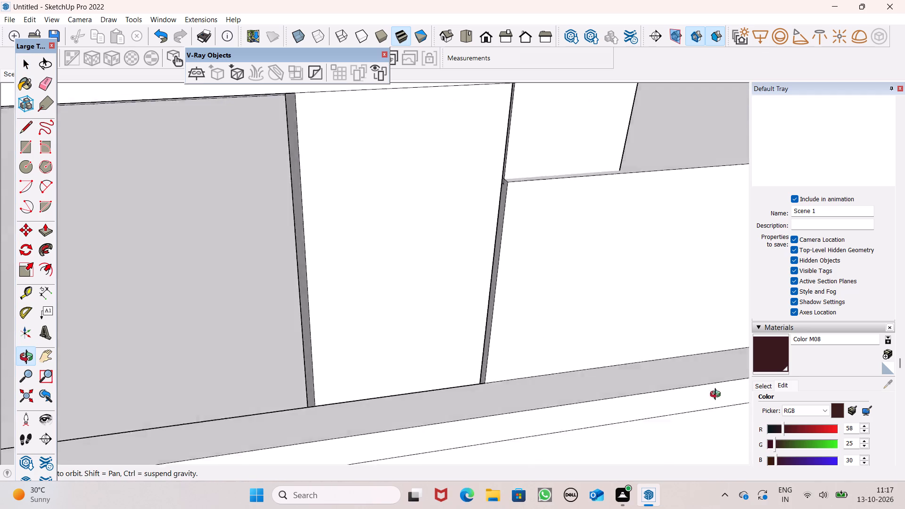
pyautogui.moveTo(717, 395); pyautogui.dragTo(796, 368, button='middle')
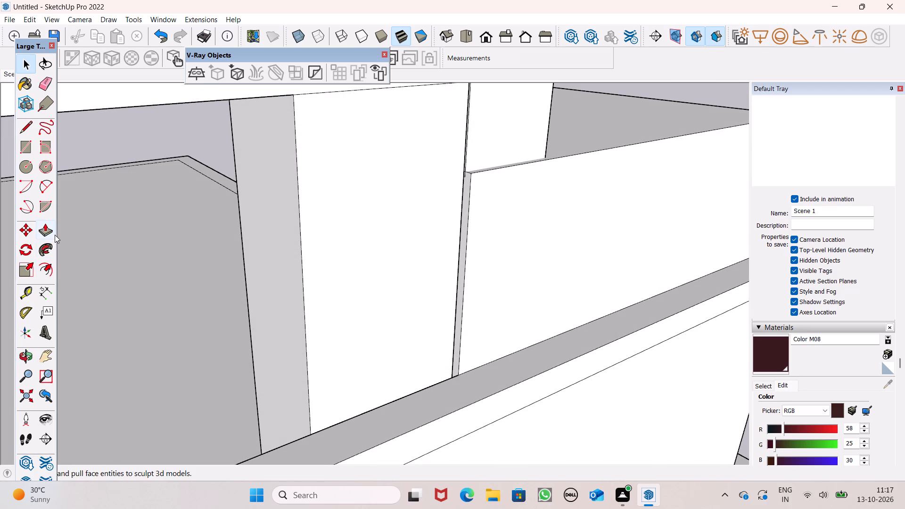
pyautogui.click(49, 232)
pyautogui.moveTo(515, 273); pyautogui.dragTo(448, 287)
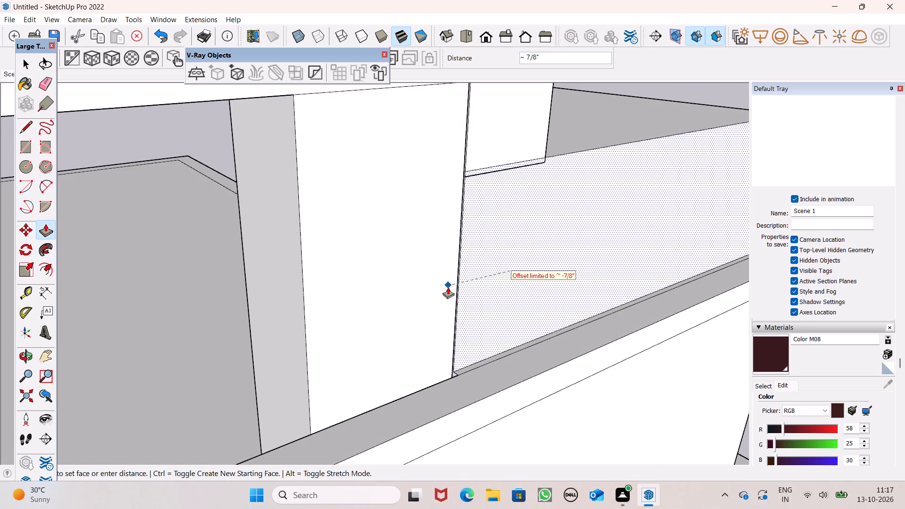
pyautogui.moveTo(448, 287); pyautogui.dragTo(444, 293)
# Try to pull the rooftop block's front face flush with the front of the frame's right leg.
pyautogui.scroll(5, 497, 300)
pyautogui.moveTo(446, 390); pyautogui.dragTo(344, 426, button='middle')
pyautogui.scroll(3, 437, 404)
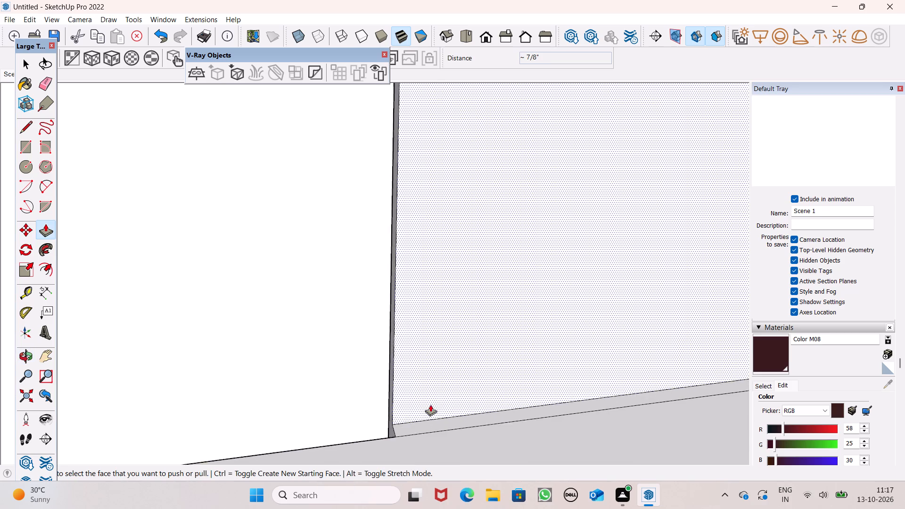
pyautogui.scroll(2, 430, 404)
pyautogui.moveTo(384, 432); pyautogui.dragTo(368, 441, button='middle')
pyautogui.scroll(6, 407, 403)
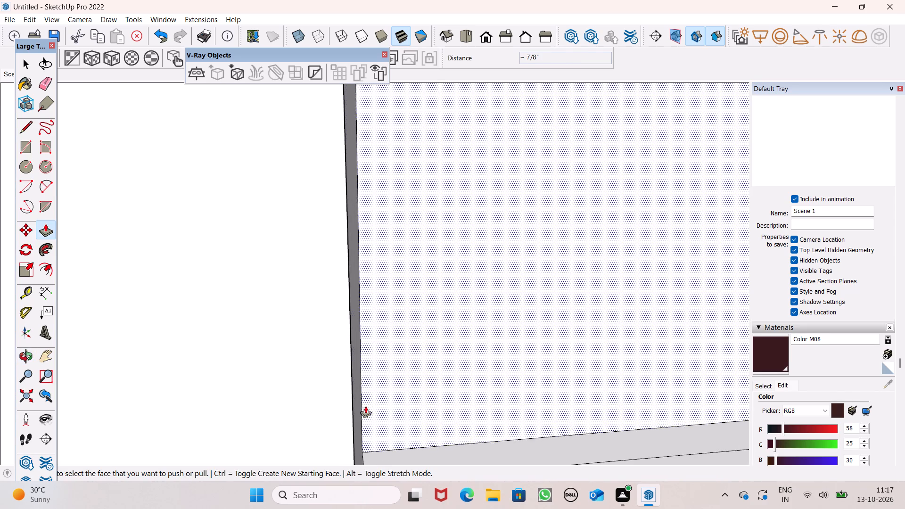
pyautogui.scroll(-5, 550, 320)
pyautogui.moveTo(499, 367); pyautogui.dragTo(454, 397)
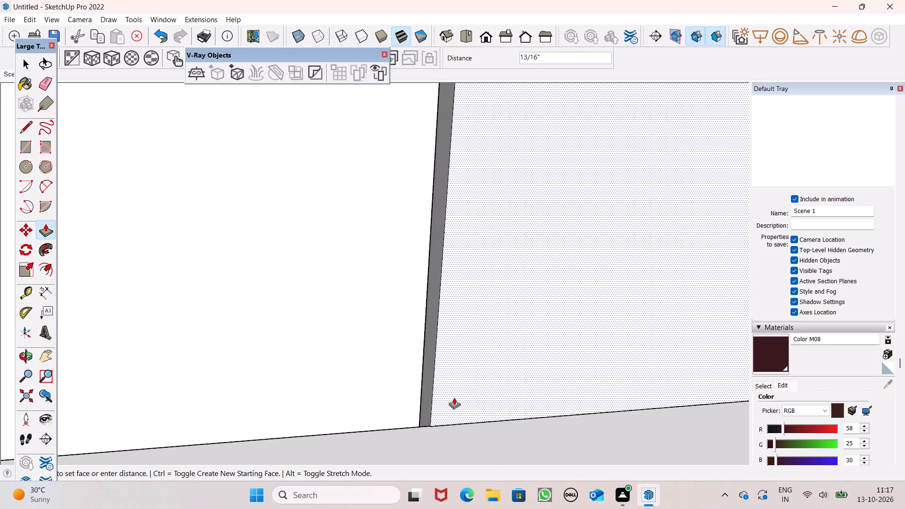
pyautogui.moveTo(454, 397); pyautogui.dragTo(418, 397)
# Pull the narrow side face at the joint of the right leg and the block about 3/16" to close the sliver.
pyautogui.moveTo(436, 385); pyautogui.dragTo(331, 393, button='middle')
pyautogui.scroll(2, 395, 373)
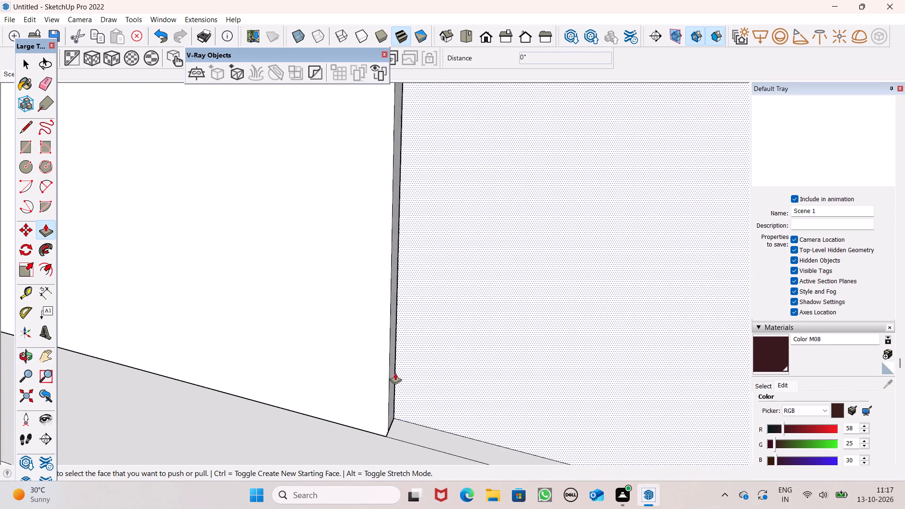
pyautogui.scroll(2, 395, 373)
pyautogui.moveTo(392, 368); pyautogui.dragTo(396, 375)
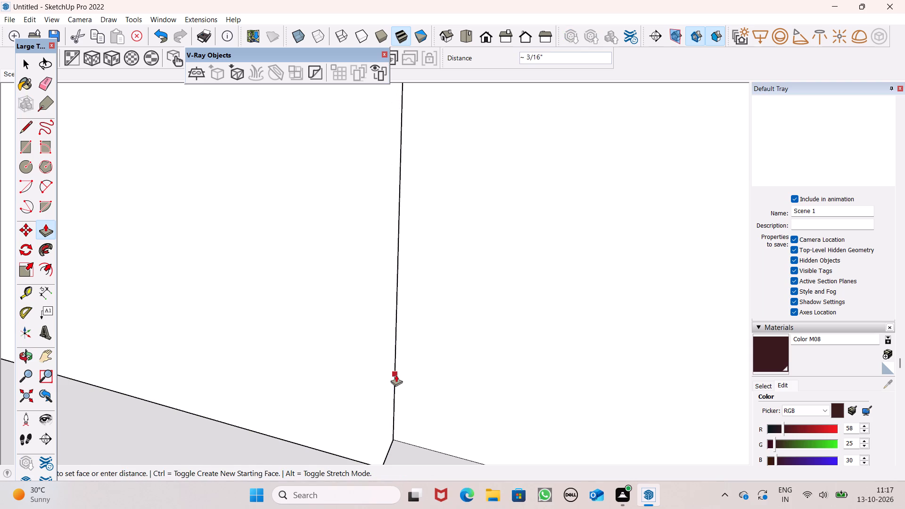
pyautogui.moveTo(396, 375); pyautogui.dragTo(396, 375)
pyautogui.scroll(-18, 533, 302)
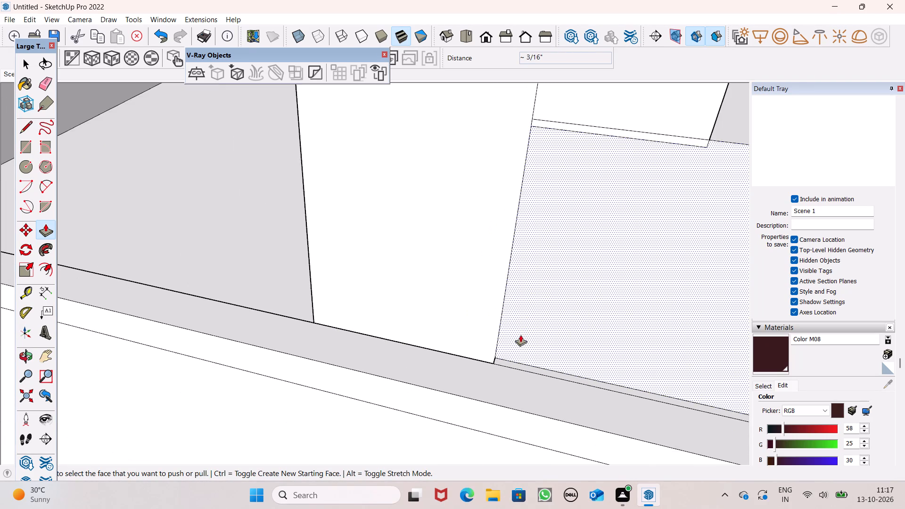
pyautogui.scroll(-2, 520, 343)
pyautogui.scroll(-4, 581, 285)
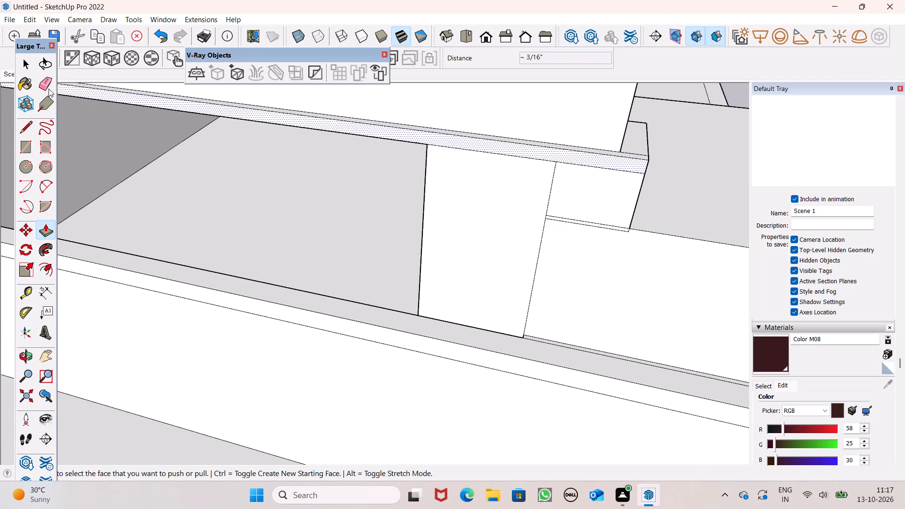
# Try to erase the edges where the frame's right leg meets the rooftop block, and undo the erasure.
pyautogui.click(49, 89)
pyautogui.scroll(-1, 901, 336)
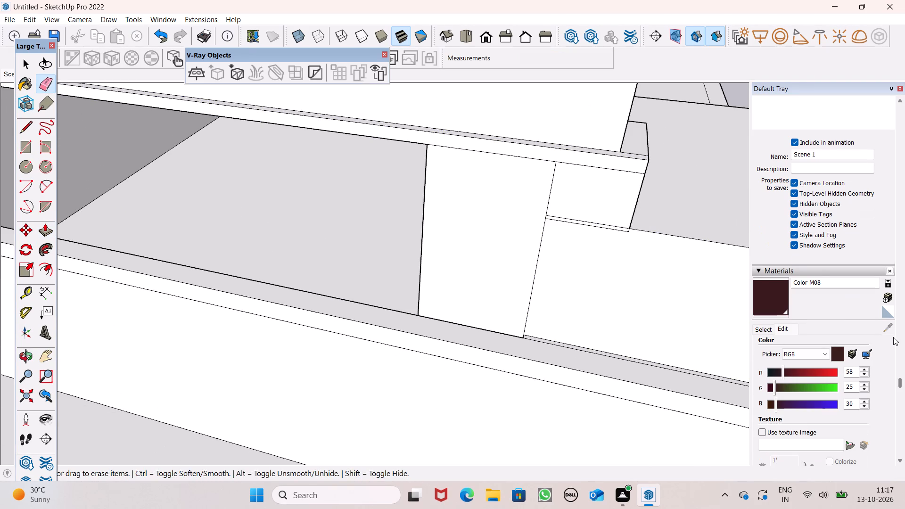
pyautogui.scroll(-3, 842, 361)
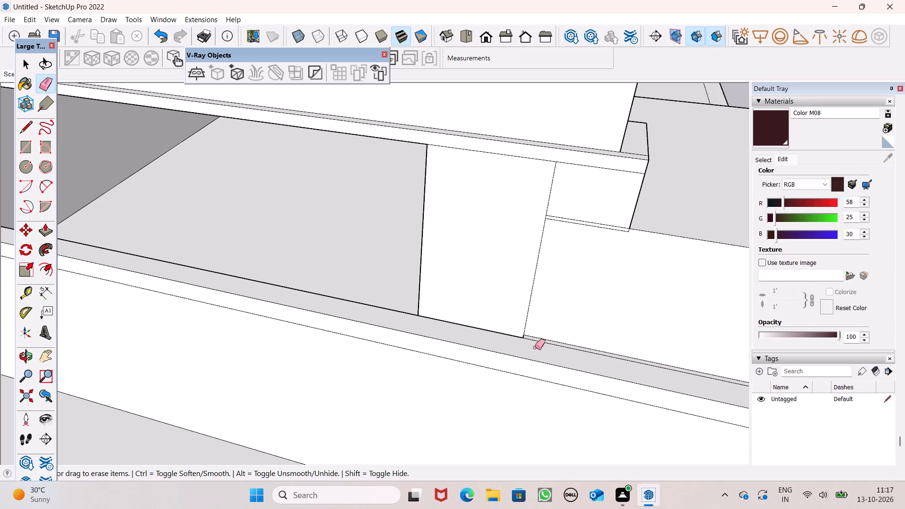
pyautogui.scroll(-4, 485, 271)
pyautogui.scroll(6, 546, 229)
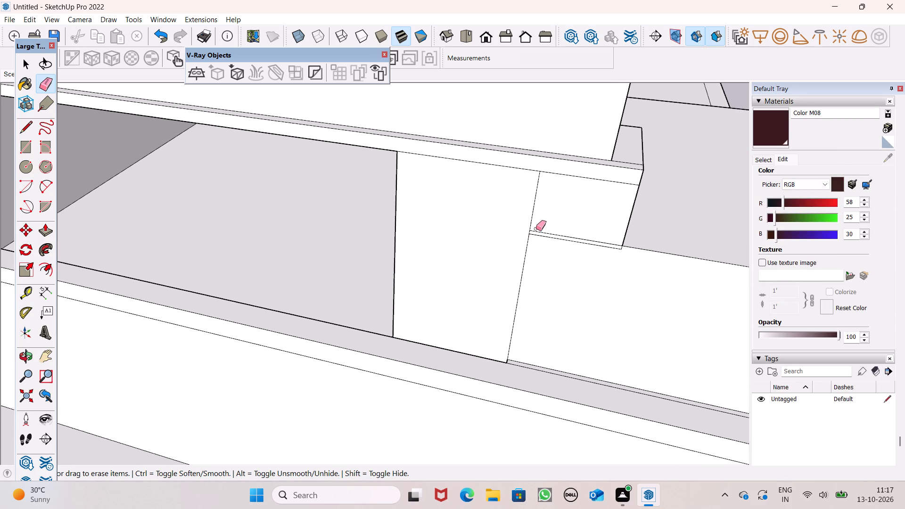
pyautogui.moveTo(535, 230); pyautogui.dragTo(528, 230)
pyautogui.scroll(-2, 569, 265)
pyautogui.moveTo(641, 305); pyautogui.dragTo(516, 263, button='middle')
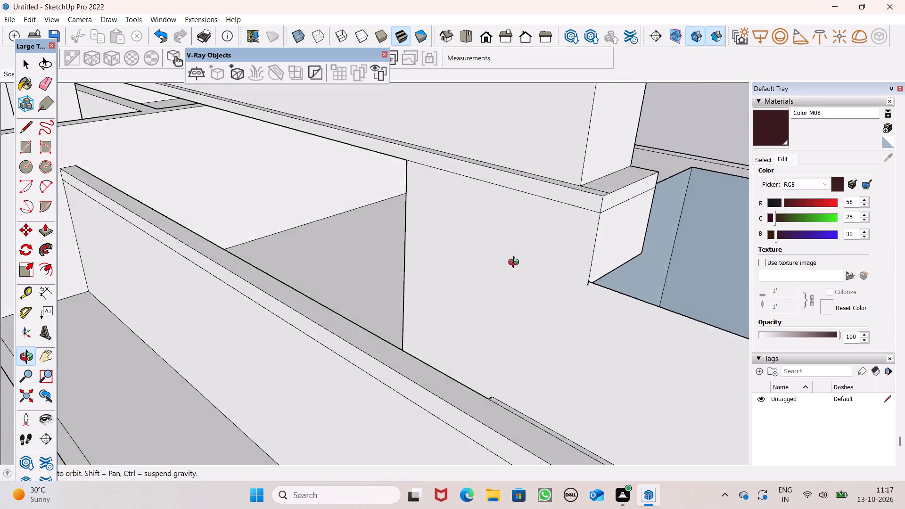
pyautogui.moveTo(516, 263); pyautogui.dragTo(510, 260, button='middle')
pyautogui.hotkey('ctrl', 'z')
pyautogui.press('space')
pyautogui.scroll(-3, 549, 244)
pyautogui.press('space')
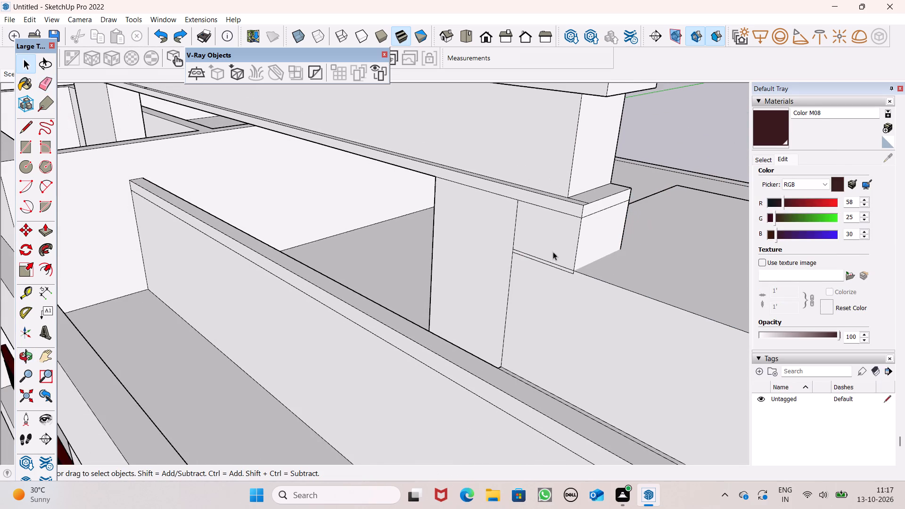
# Erase the lower of the two parallel lines across the joint between the frame's right leg and the rooftop block.
pyautogui.scroll(7, 612, 274)
pyautogui.scroll(7, 529, 267)
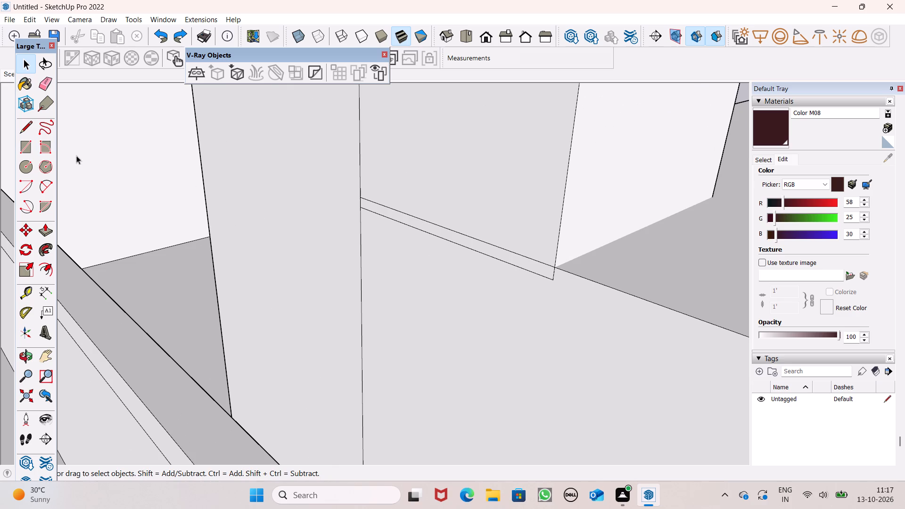
pyautogui.click(39, 82)
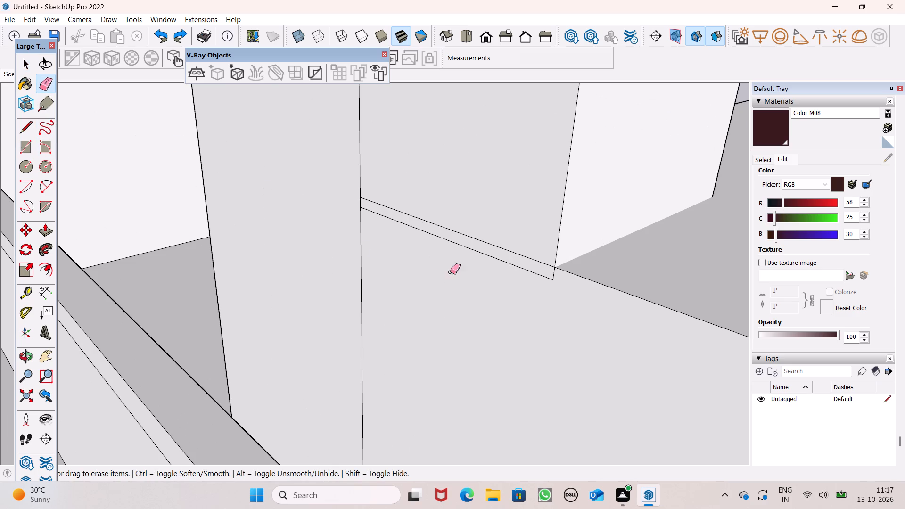
pyautogui.click(531, 273)
pyautogui.click(546, 279)
pyautogui.moveTo(551, 277); pyautogui.dragTo(547, 277)
pyautogui.scroll(-5, 468, 244)
pyautogui.scroll(1, 574, 313)
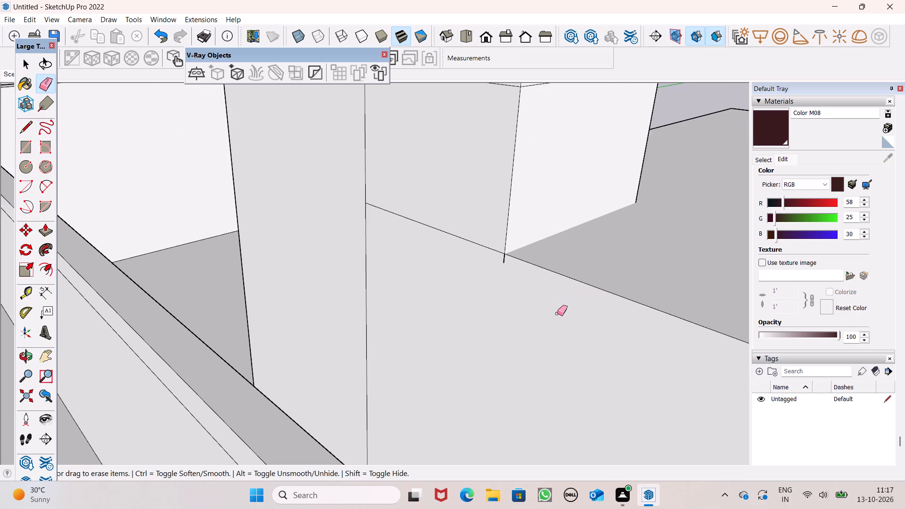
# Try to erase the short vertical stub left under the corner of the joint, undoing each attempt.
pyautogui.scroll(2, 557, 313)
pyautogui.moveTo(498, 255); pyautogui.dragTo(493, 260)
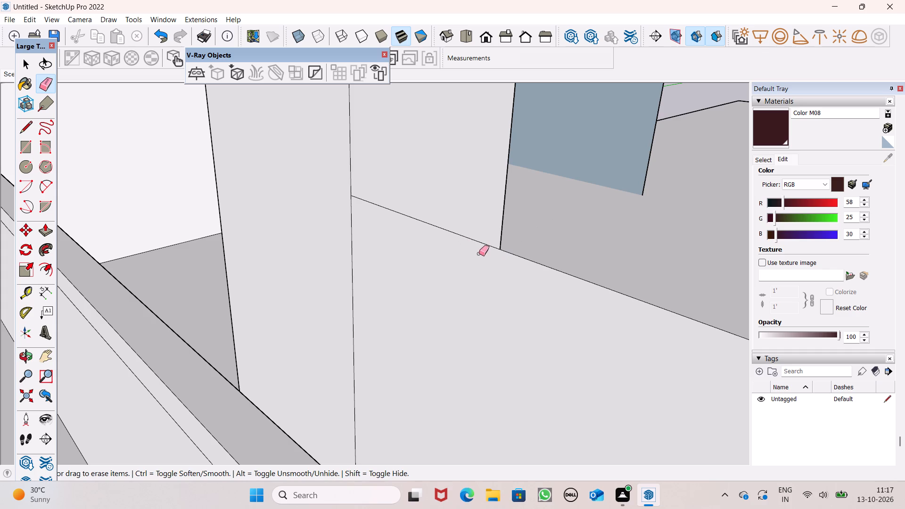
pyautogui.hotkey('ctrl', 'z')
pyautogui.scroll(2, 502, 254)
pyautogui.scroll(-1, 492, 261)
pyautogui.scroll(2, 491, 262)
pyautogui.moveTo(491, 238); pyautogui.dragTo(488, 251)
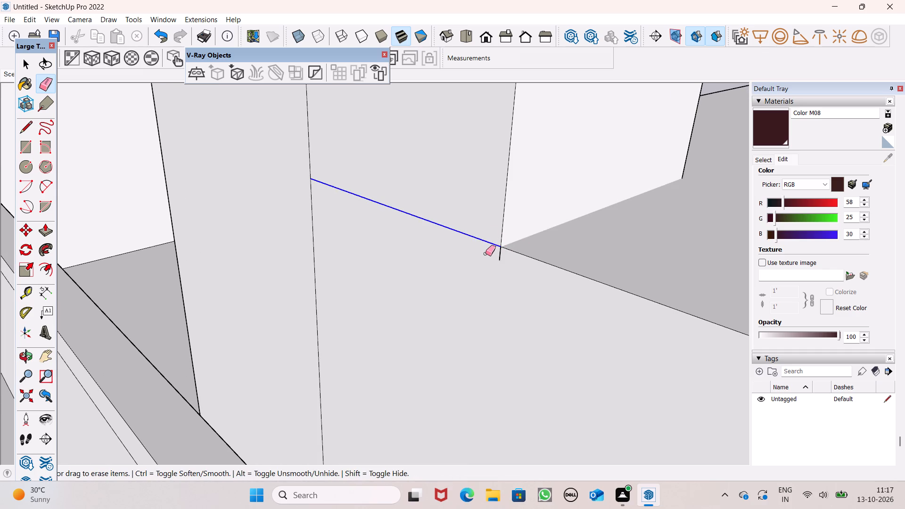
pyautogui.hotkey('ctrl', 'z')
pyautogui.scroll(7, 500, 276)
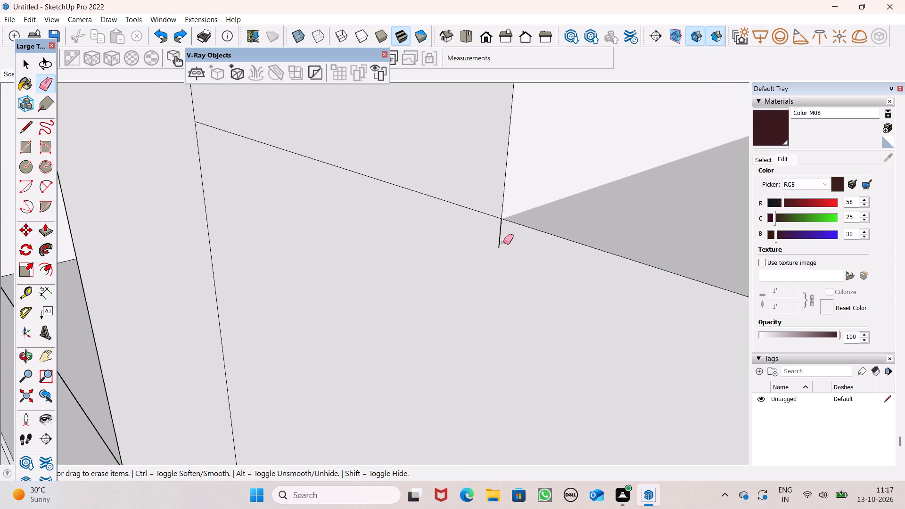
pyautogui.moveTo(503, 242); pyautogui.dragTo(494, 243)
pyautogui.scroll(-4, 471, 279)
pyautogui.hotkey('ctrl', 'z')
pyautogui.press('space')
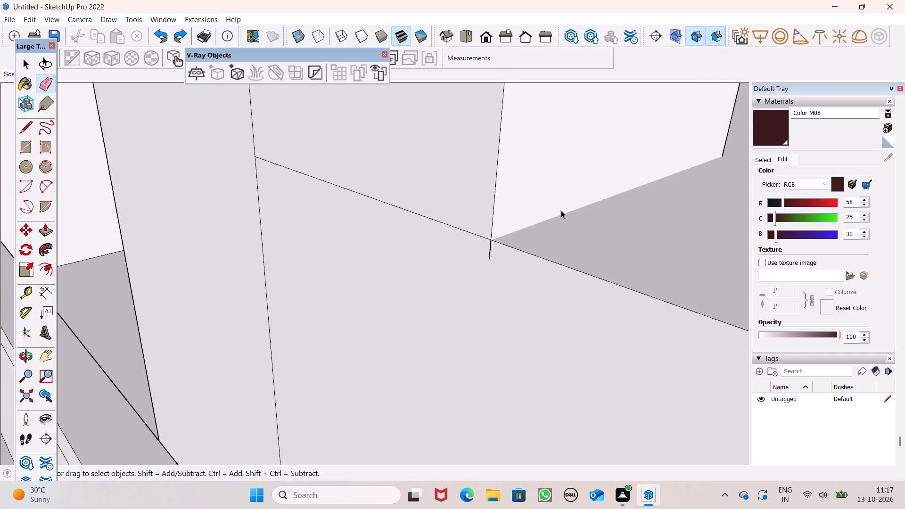
# Erase the vertical seam between the frame's right leg and the rooftop block, including its upper segment below the beam trim.
pyautogui.scroll(-7, 561, 210)
pyautogui.scroll(-1, 498, 214)
pyautogui.scroll(1, 496, 215)
pyautogui.scroll(-1, 495, 218)
pyautogui.scroll(-2, 540, 212)
pyautogui.scroll(1, 540, 212)
pyautogui.scroll(-11, 590, 170)
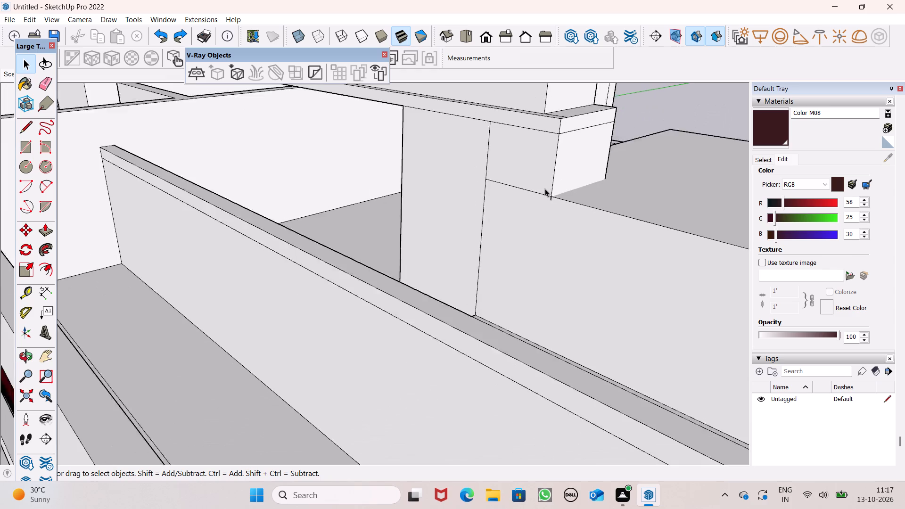
pyautogui.scroll(-13, 545, 189)
pyautogui.moveTo(693, 236); pyautogui.dragTo(696, 236, button='middle')
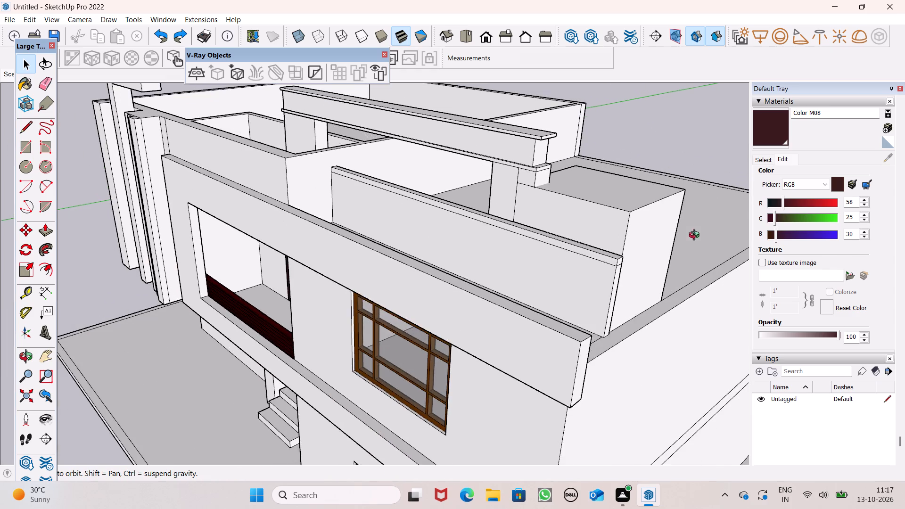
pyautogui.moveTo(696, 236); pyautogui.dragTo(779, 210, button='middle')
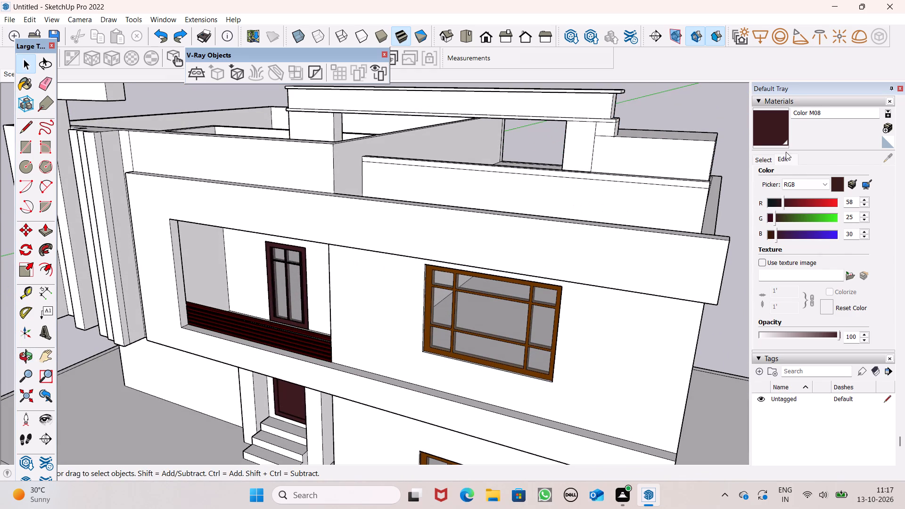
pyautogui.scroll(1, 606, 180)
pyautogui.moveTo(606, 180); pyautogui.dragTo(656, 177, button='middle')
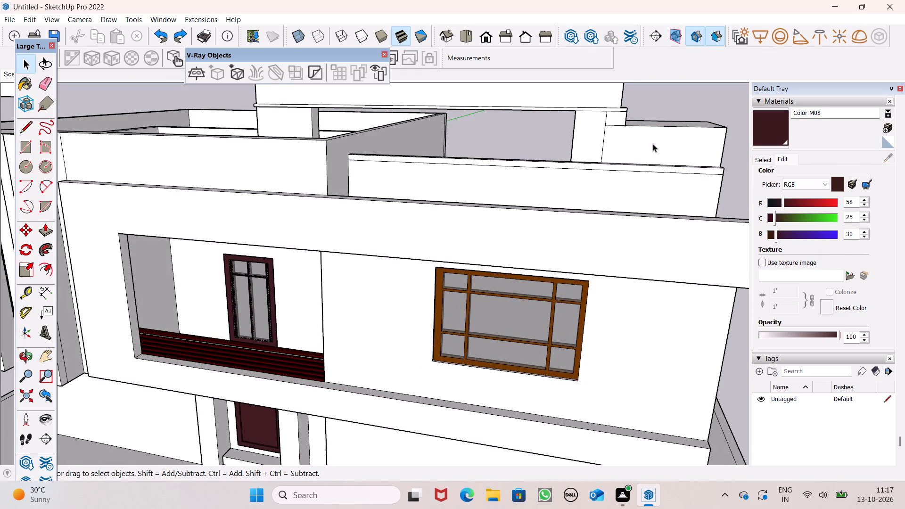
pyautogui.scroll(3, 650, 112)
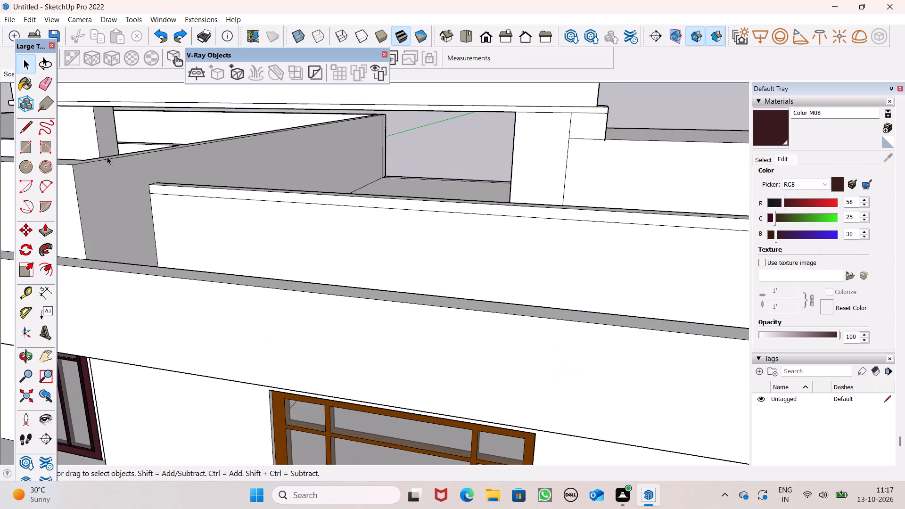
pyautogui.click(46, 84)
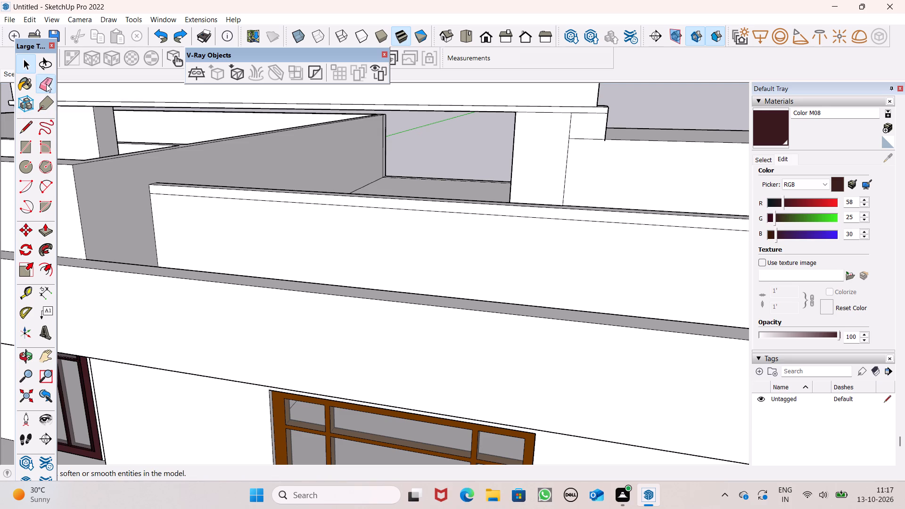
pyautogui.moveTo(573, 176); pyautogui.dragTo(566, 179)
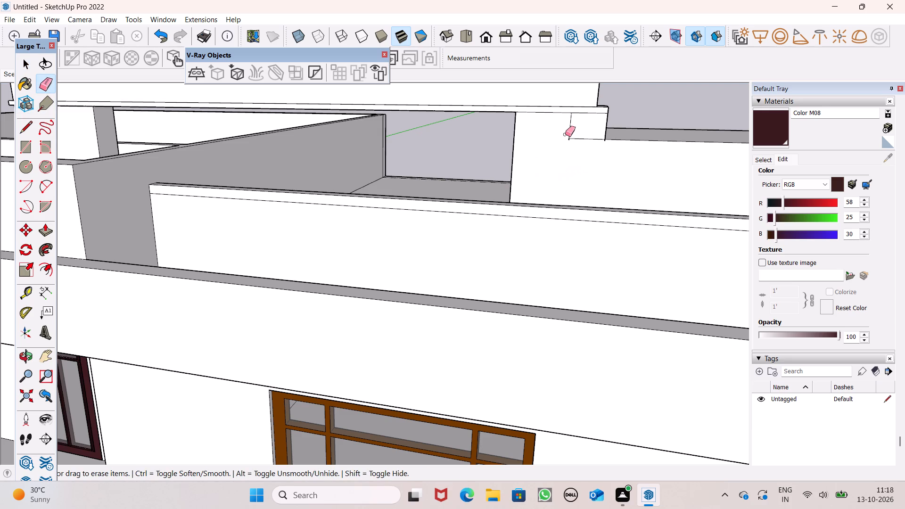
pyautogui.moveTo(573, 127); pyautogui.dragTo(563, 129)
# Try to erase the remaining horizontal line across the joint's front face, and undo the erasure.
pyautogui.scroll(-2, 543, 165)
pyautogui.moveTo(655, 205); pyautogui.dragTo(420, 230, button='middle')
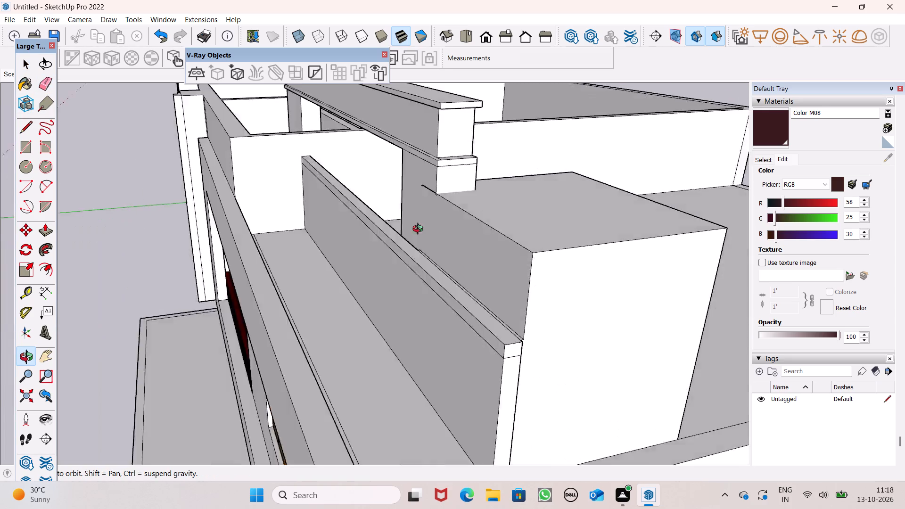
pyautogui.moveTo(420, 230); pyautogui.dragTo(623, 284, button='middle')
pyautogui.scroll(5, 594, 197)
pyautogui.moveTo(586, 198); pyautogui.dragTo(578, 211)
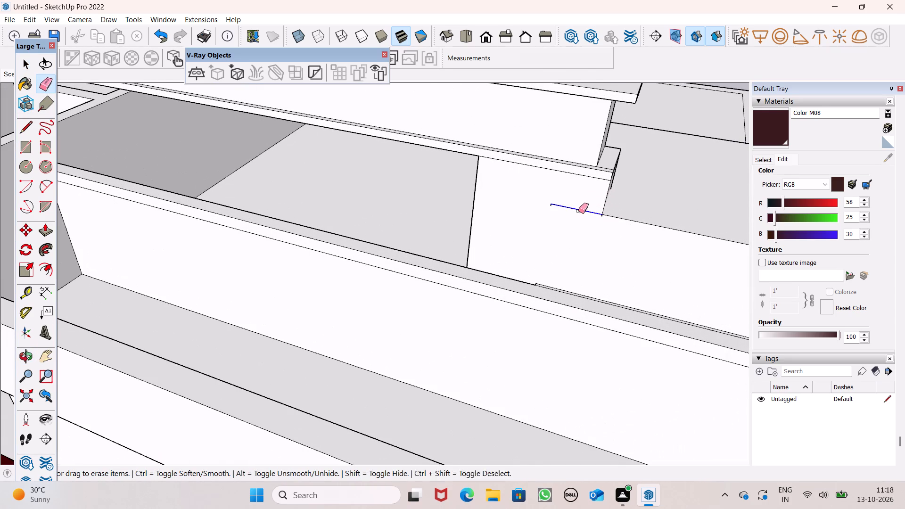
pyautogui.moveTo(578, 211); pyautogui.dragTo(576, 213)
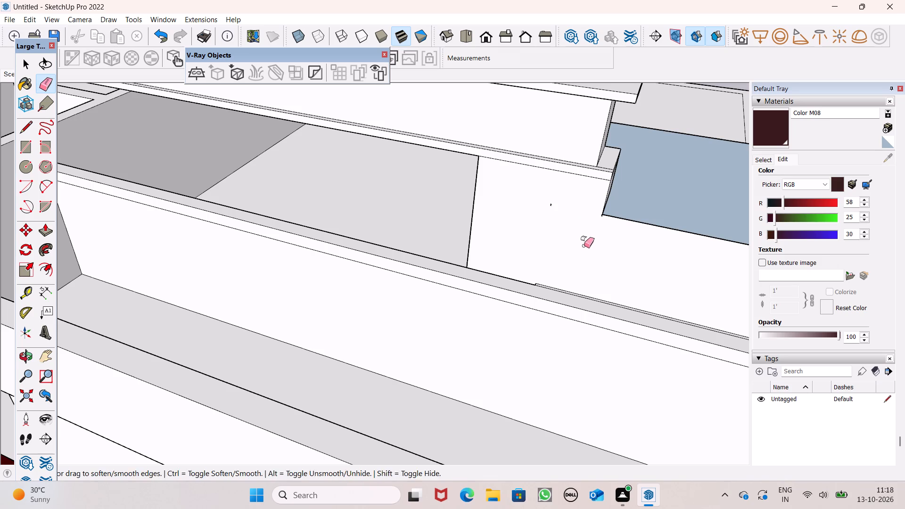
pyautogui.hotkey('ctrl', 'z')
# Erase the tiny vertical stub at the inner end of the horizontal line on the joint's front face.
pyautogui.scroll(14, 558, 210)
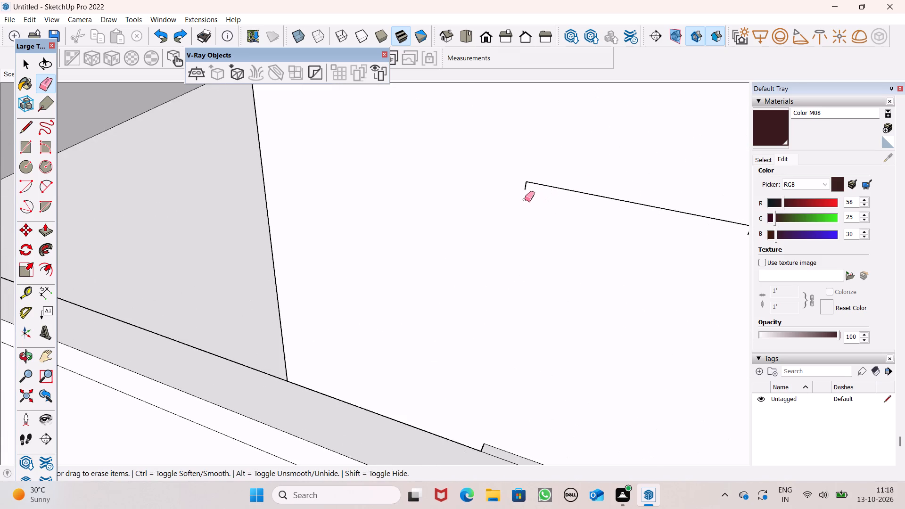
pyautogui.scroll(12, 525, 199)
pyautogui.moveTo(535, 177); pyautogui.dragTo(529, 184)
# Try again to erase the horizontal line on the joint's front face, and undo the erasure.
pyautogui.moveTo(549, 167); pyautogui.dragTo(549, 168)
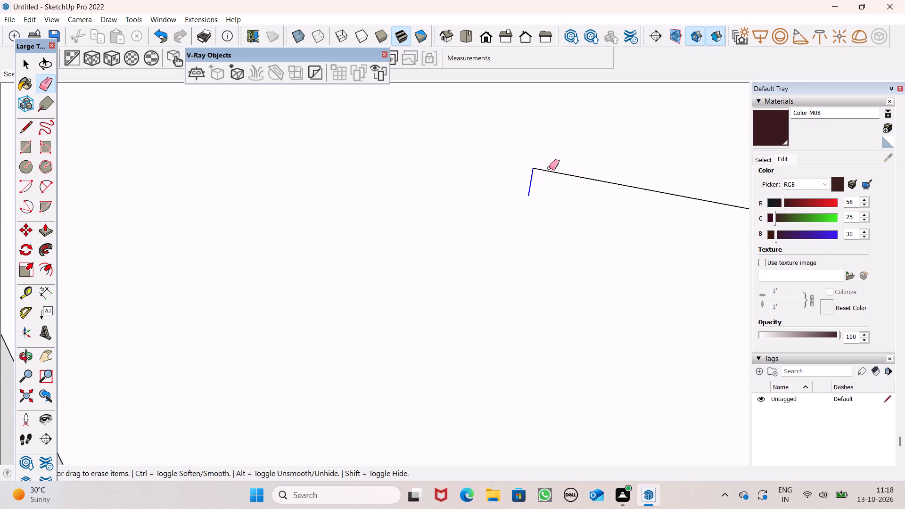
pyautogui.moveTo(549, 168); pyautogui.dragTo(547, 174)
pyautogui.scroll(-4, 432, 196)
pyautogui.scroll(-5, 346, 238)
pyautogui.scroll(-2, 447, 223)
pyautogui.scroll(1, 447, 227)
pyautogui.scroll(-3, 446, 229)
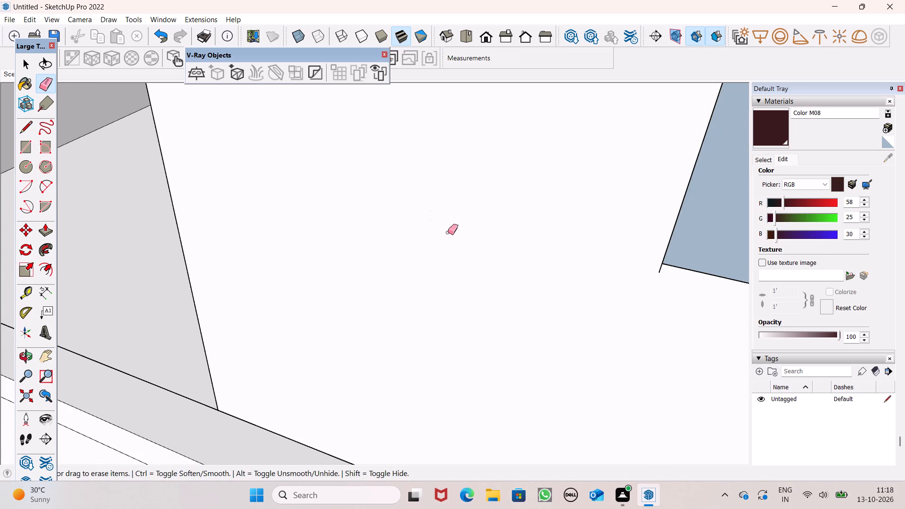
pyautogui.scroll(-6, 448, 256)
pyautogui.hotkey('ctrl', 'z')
# Examine the joint of the rooftop frame and block from several angles, and the house's whole front elevation.
pyautogui.moveTo(557, 320); pyautogui.dragTo(904, 197, button='middle')
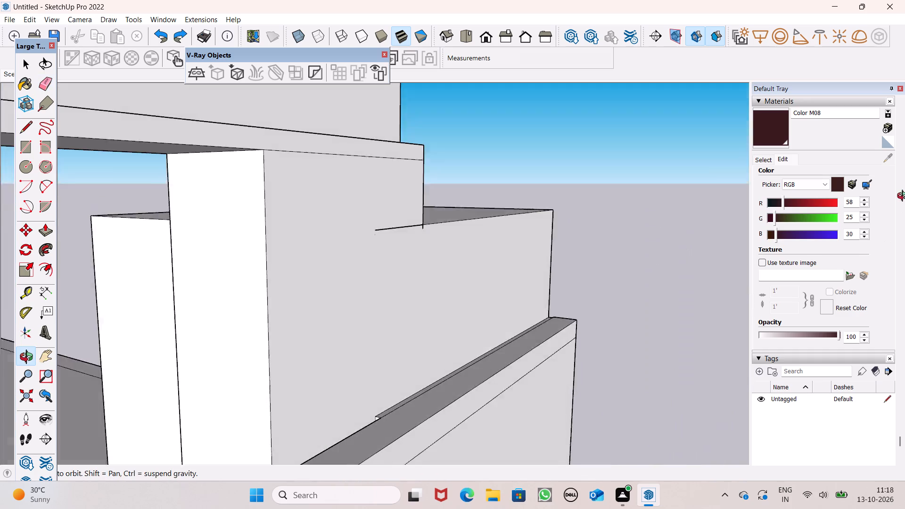
pyautogui.moveTo(904, 197); pyautogui.dragTo(904, 191, button='middle')
pyautogui.moveTo(706, 185); pyautogui.dragTo(680, 209, button='middle')
pyautogui.press('space')
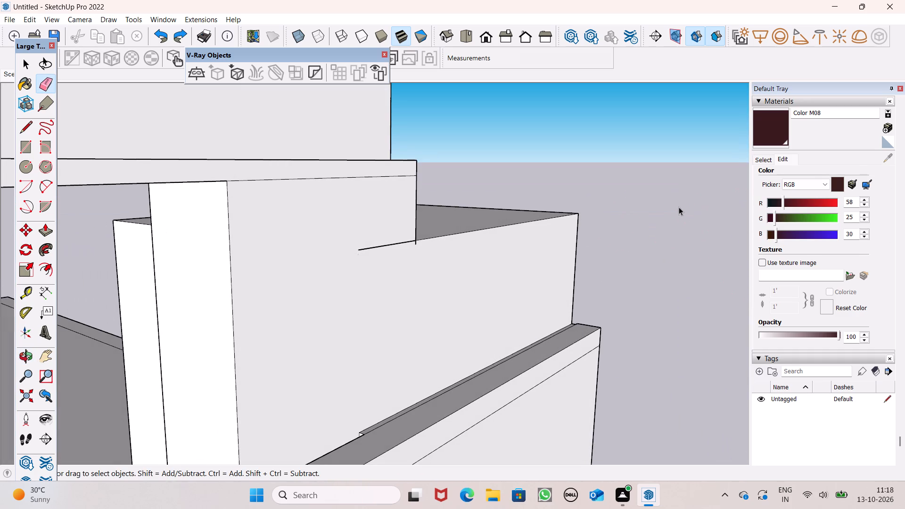
pyautogui.press('space')
pyautogui.scroll(-12, 675, 205)
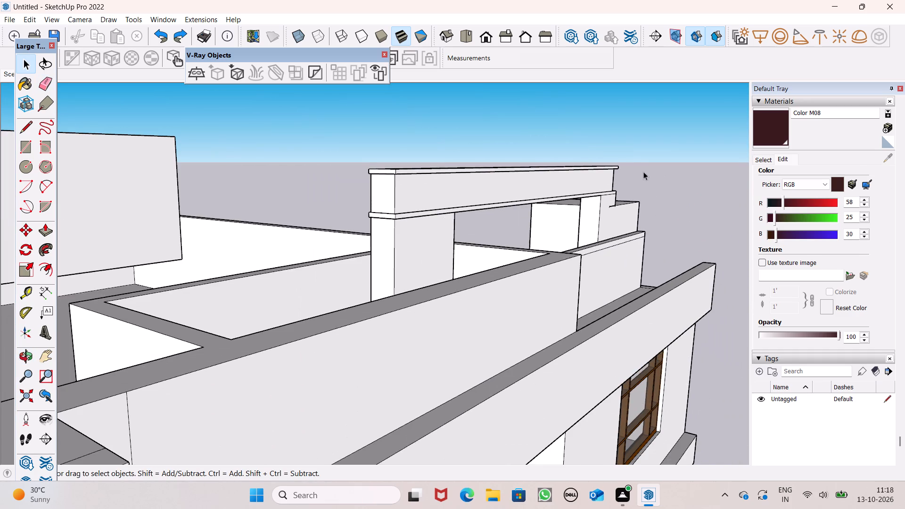
pyautogui.moveTo(623, 182); pyautogui.dragTo(411, 241, button='middle')
pyautogui.scroll(-4, 414, 239)
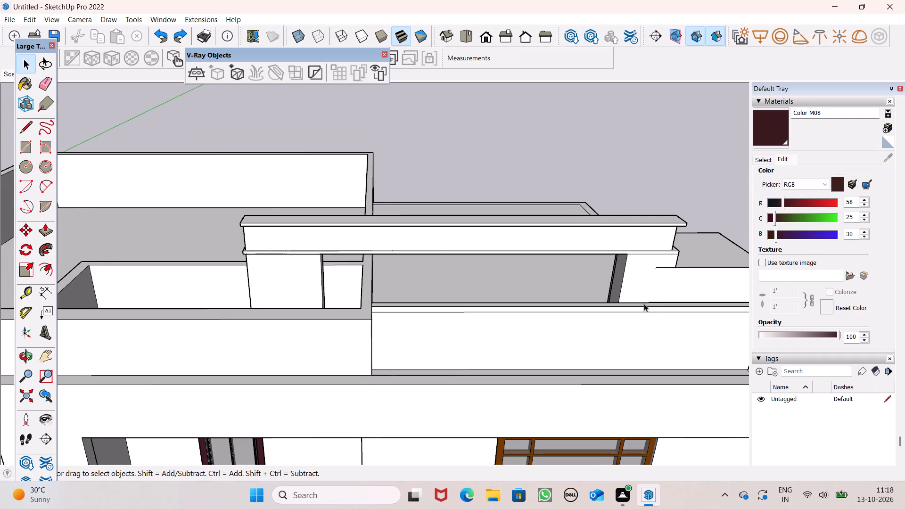
pyautogui.moveTo(644, 304); pyautogui.dragTo(600, 231, button='middle')
pyautogui.scroll(-4, 603, 220)
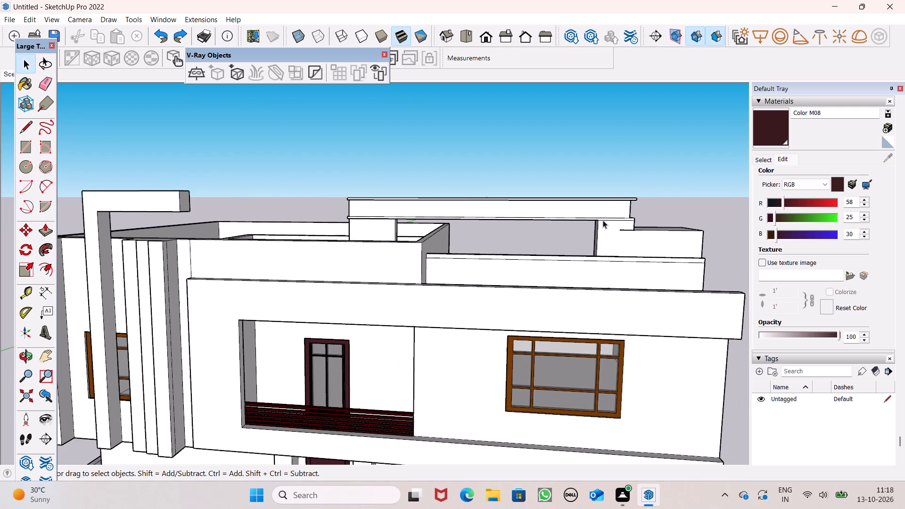
pyautogui.moveTo(609, 248); pyautogui.dragTo(612, 363, button='middle')
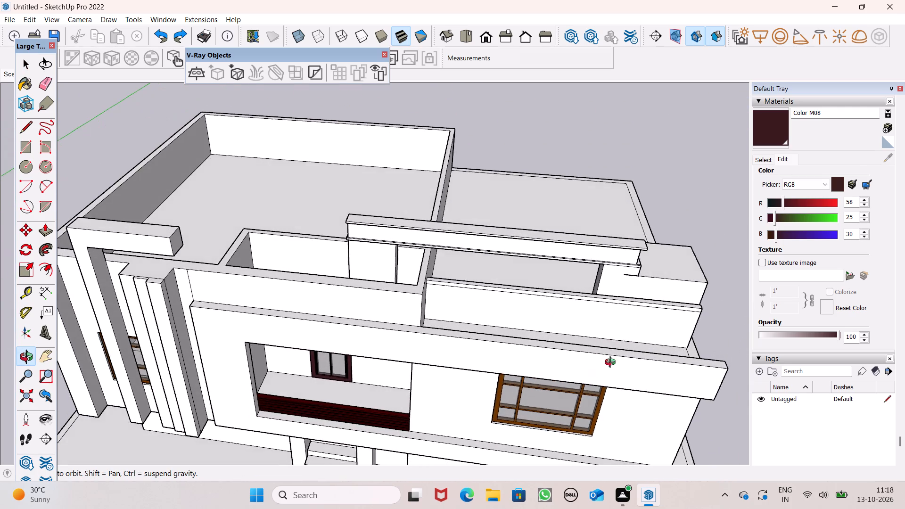
pyautogui.moveTo(612, 363); pyautogui.dragTo(625, 370, button='middle')
pyautogui.moveTo(654, 305); pyautogui.dragTo(656, 286, button='middle')
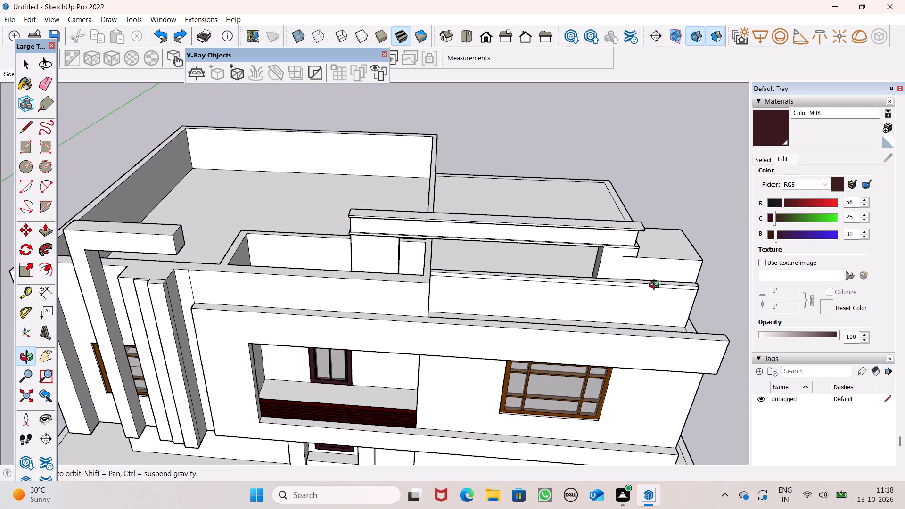
pyautogui.moveTo(656, 286); pyautogui.dragTo(615, 165, button='middle')
pyautogui.scroll(1, 615, 165)
pyautogui.scroll(-2, 615, 165)
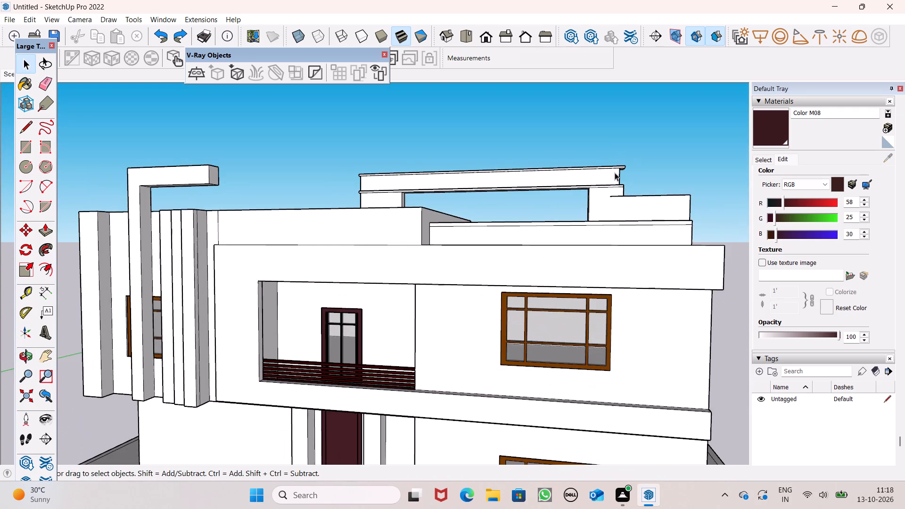
pyautogui.scroll(-3, 620, 185)
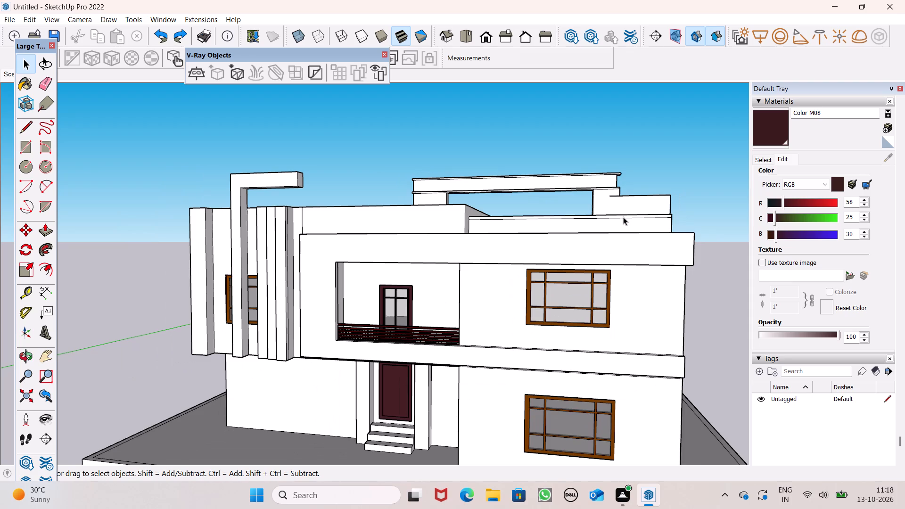
pyautogui.scroll(-3, 624, 218)
pyautogui.scroll(-3, 580, 143)
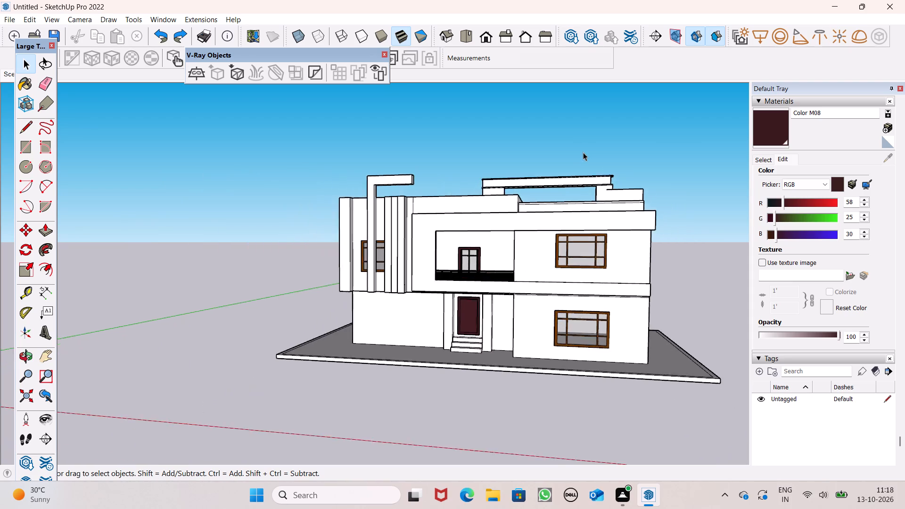
# Push the free end of the L-shaped front frame's horizontal arm back about 6' 10 3/4", flush with its vertical fin.
pyautogui.scroll(1, 587, 159)
pyautogui.moveTo(588, 161); pyautogui.dragTo(536, 350, button='middle')
pyautogui.scroll(5, 492, 226)
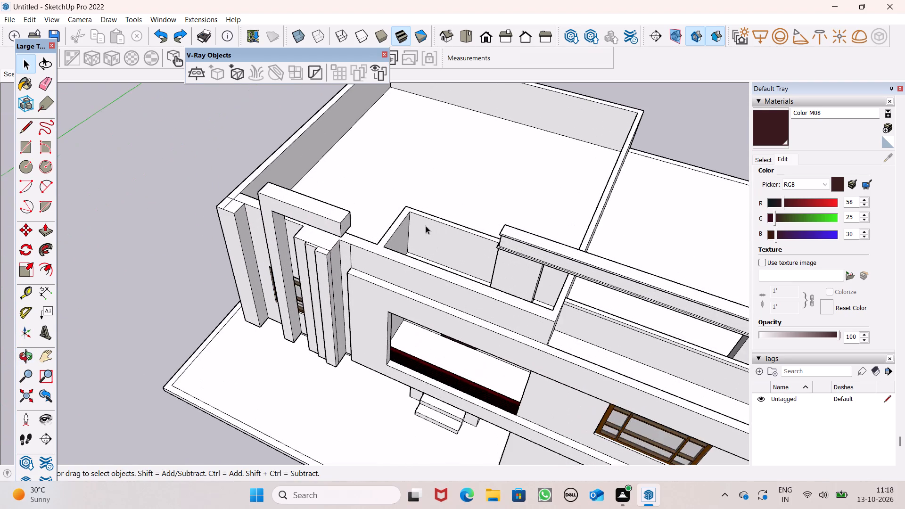
pyautogui.moveTo(377, 224); pyautogui.dragTo(436, 206, button='middle')
pyautogui.scroll(1, 436, 206)
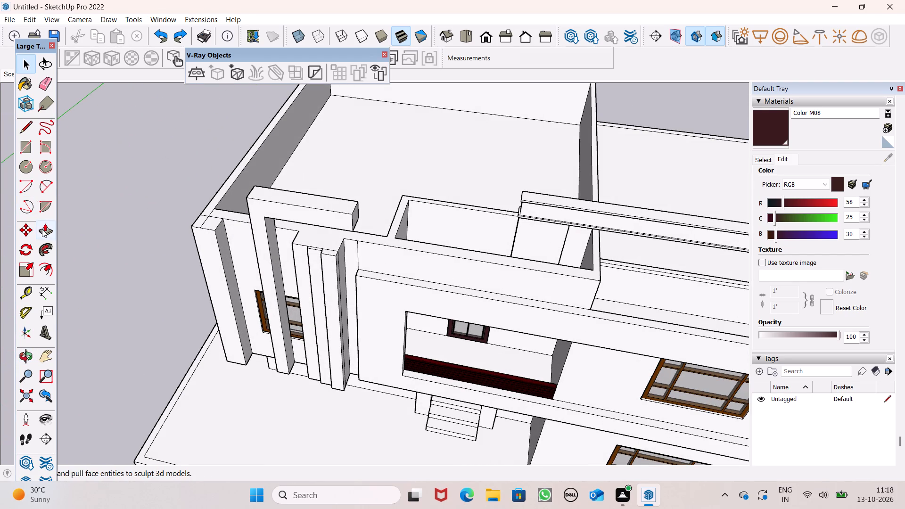
pyautogui.moveTo(42, 229); pyautogui.dragTo(47, 230)
pyautogui.scroll(1, 360, 194)
pyautogui.moveTo(360, 194); pyautogui.dragTo(280, 204, button='middle')
pyautogui.scroll(1, 282, 205)
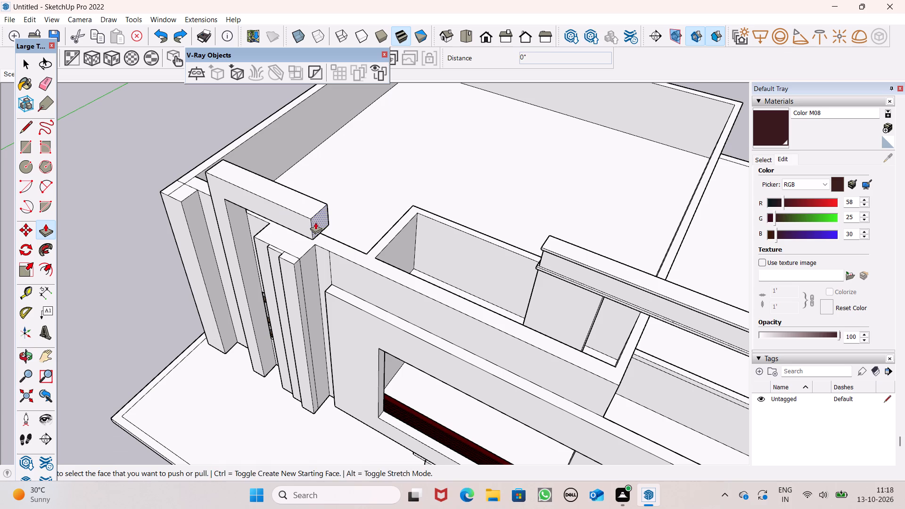
pyautogui.moveTo(315, 221); pyautogui.dragTo(222, 193)
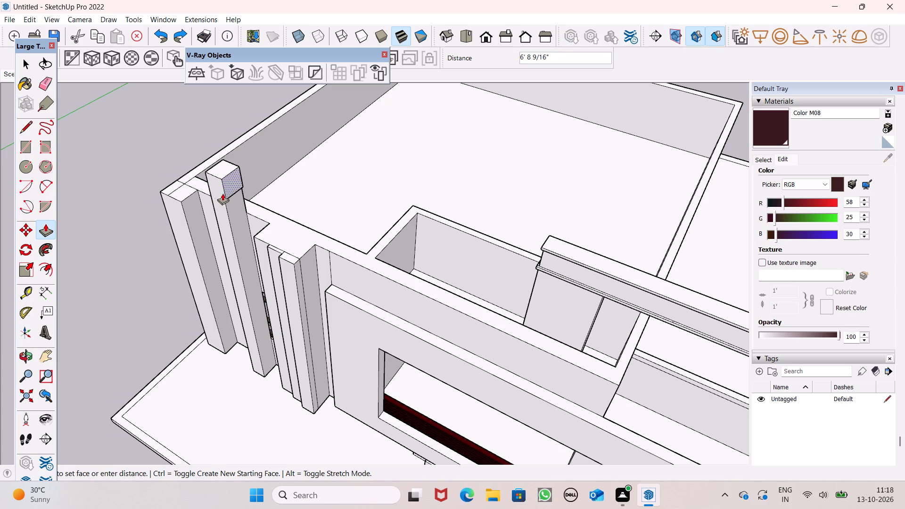
pyautogui.moveTo(222, 193); pyautogui.dragTo(227, 213)
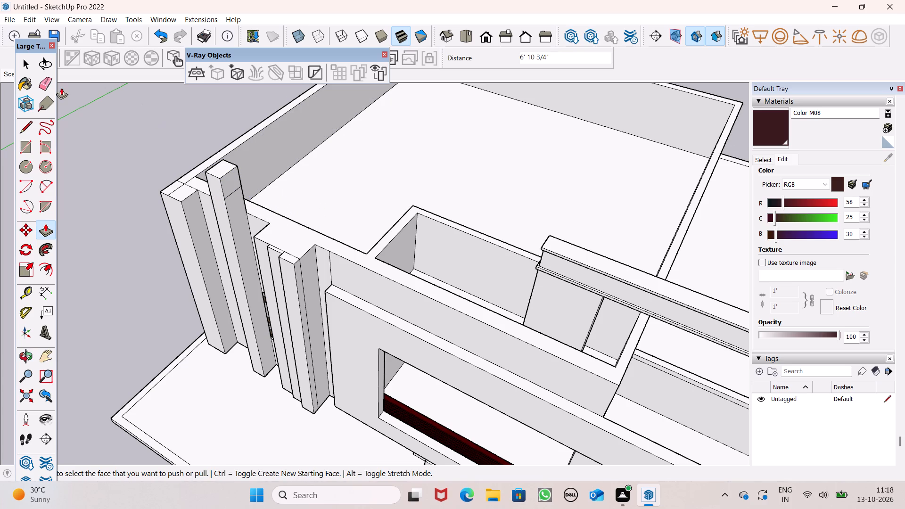
# Erase the leftover horizontal edge on the side face of the vertical fin near its top.
pyautogui.click(44, 82)
pyautogui.scroll(7, 239, 231)
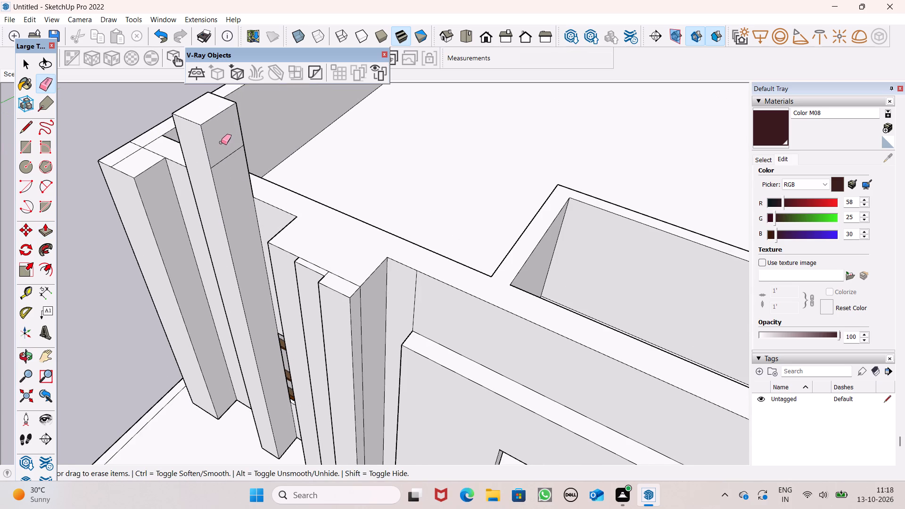
pyautogui.moveTo(221, 142); pyautogui.dragTo(222, 154)
pyautogui.scroll(-5, 294, 180)
pyautogui.moveTo(302, 227); pyautogui.dragTo(480, 284, button='middle')
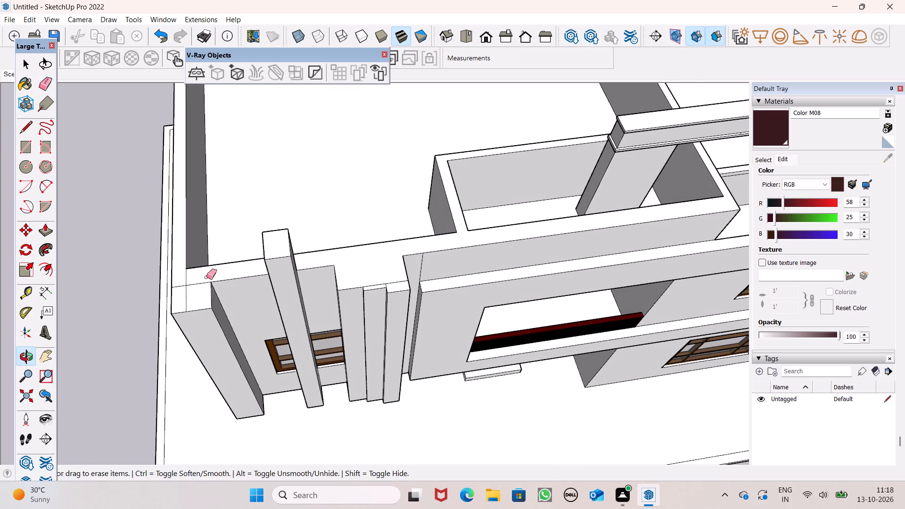
# Push the vertical fin's top face down 3' 9 1/8" to the level of the neighbouring fins and parapet.
pyautogui.click(46, 233)
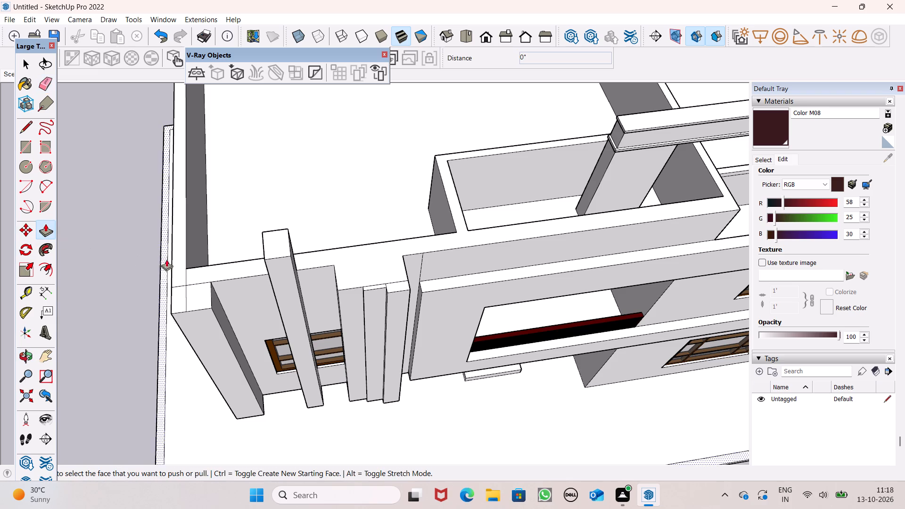
pyautogui.moveTo(281, 244); pyautogui.dragTo(353, 286)
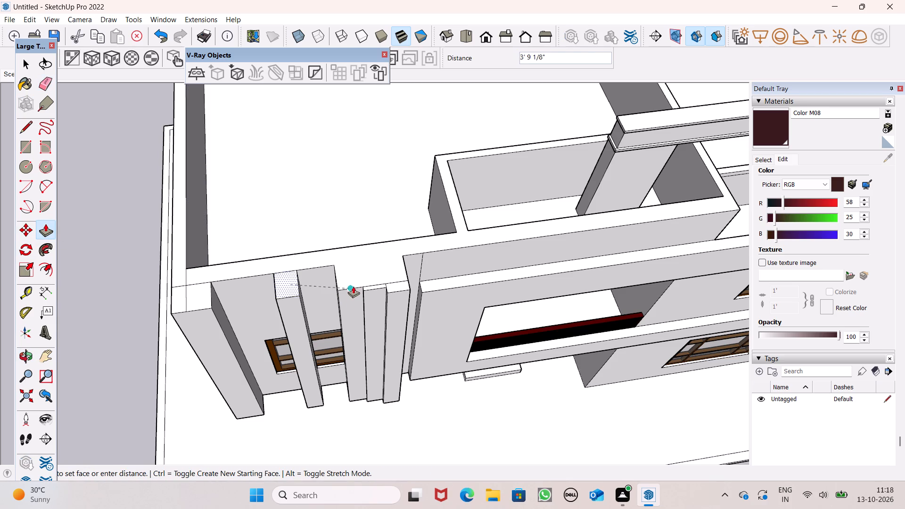
pyautogui.moveTo(353, 286); pyautogui.dragTo(353, 286)
pyautogui.scroll(-5, 303, 271)
pyautogui.scroll(-5, 289, 323)
pyautogui.scroll(4, 321, 292)
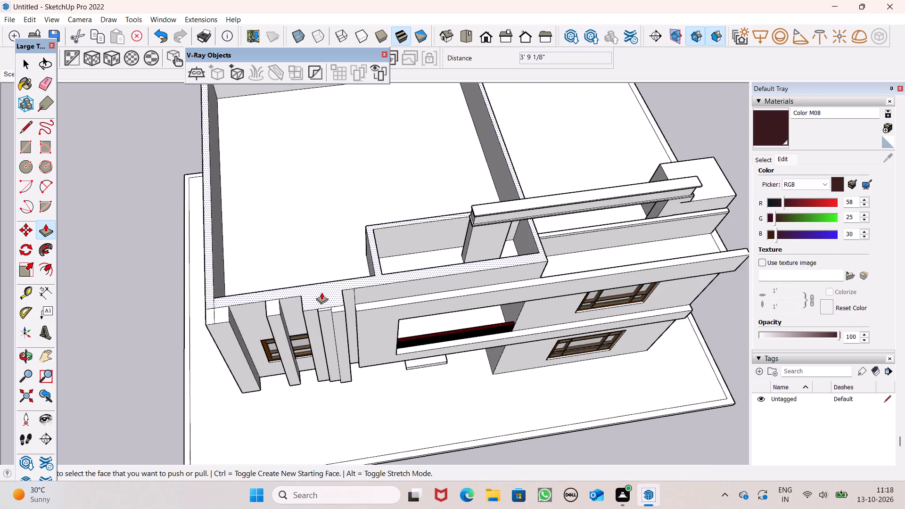
pyautogui.scroll(2, 321, 292)
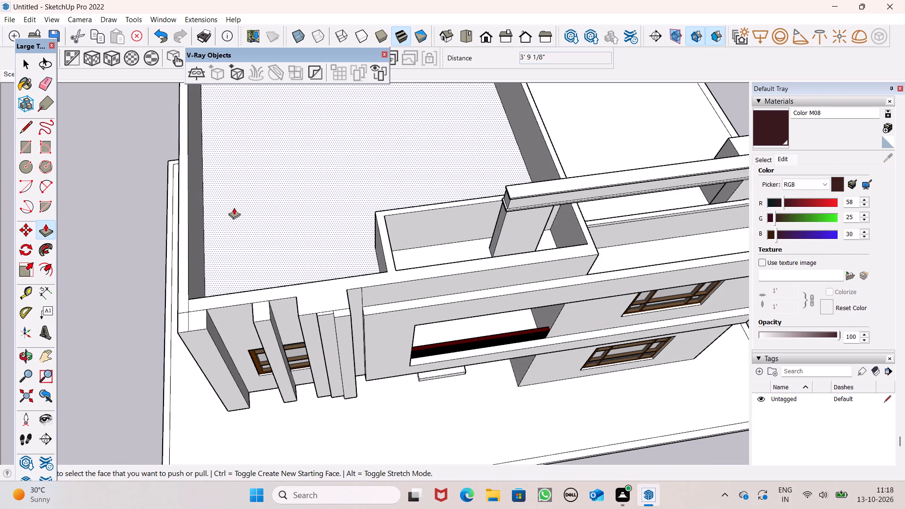
# Draw a line about 3' 8" long across the top where the stepped fin block meets the front wall.
pyautogui.click(28, 123)
pyautogui.scroll(2, 335, 315)
pyautogui.moveTo(305, 301); pyautogui.dragTo(407, 240, button='middle')
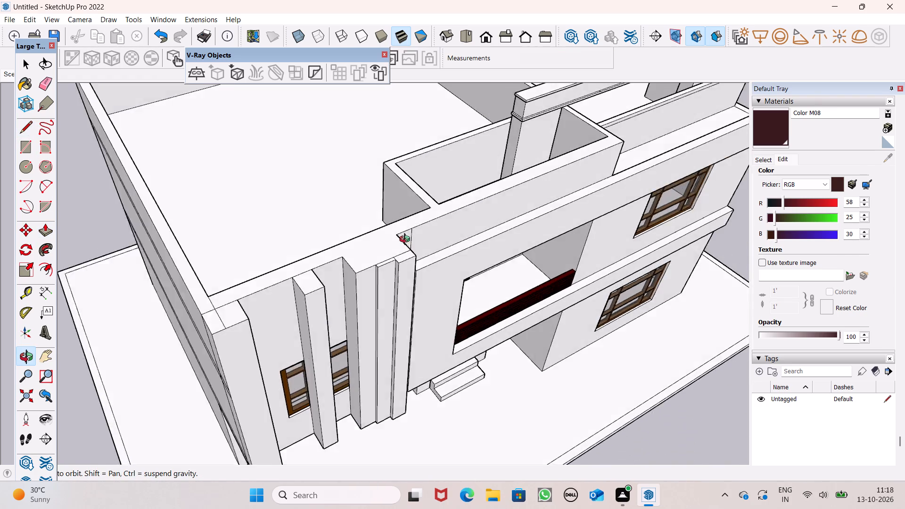
pyautogui.moveTo(407, 240); pyautogui.dragTo(415, 229, button='middle')
pyautogui.scroll(6, 354, 232)
pyautogui.moveTo(348, 251); pyautogui.dragTo(378, 242)
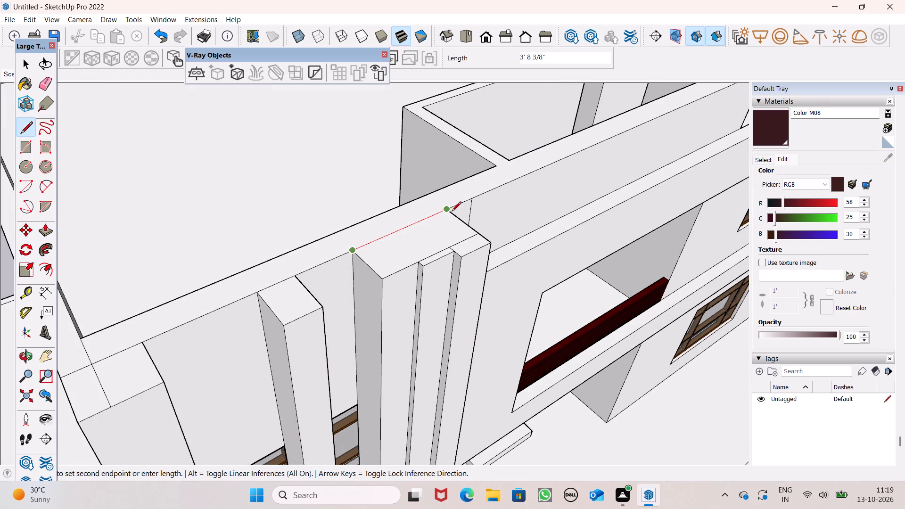
pyautogui.click(452, 212)
pyautogui.press('space')
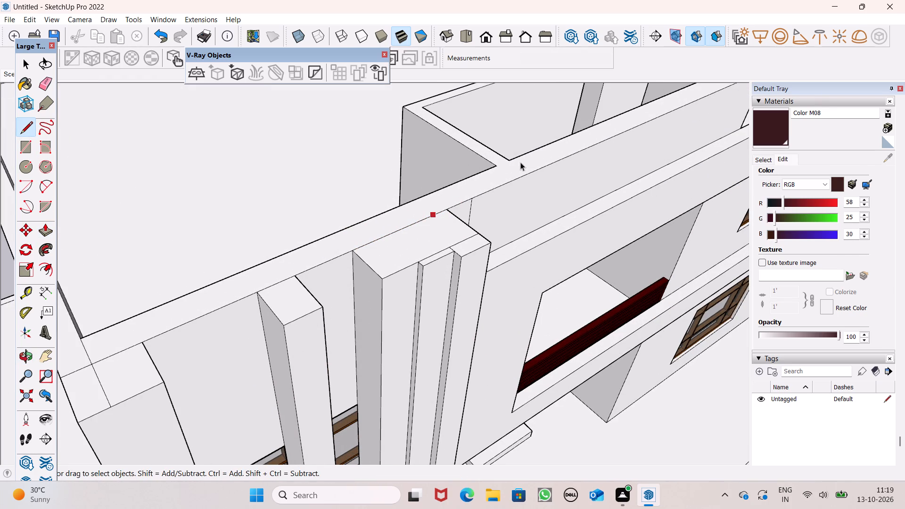
# Examine the whole house and its roof from farther away and from above.
pyautogui.scroll(-8, 656, 78)
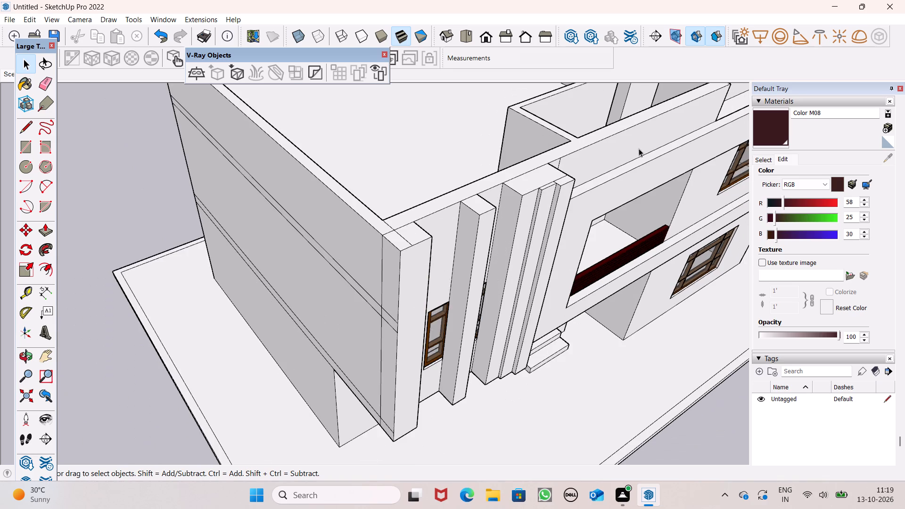
pyautogui.scroll(-8, 639, 161)
pyautogui.scroll(1, 646, 180)
pyautogui.scroll(-1, 646, 180)
pyautogui.scroll(1, 644, 173)
pyautogui.scroll(-1, 644, 173)
pyautogui.scroll(1, 644, 173)
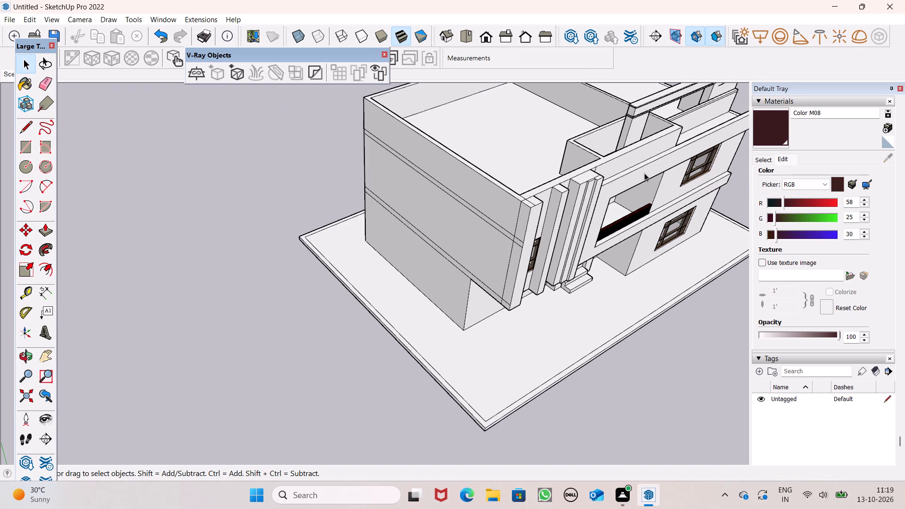
pyautogui.scroll(-5, 644, 173)
pyautogui.moveTo(645, 172); pyautogui.dragTo(460, 263, button='middle')
pyautogui.scroll(-3, 462, 265)
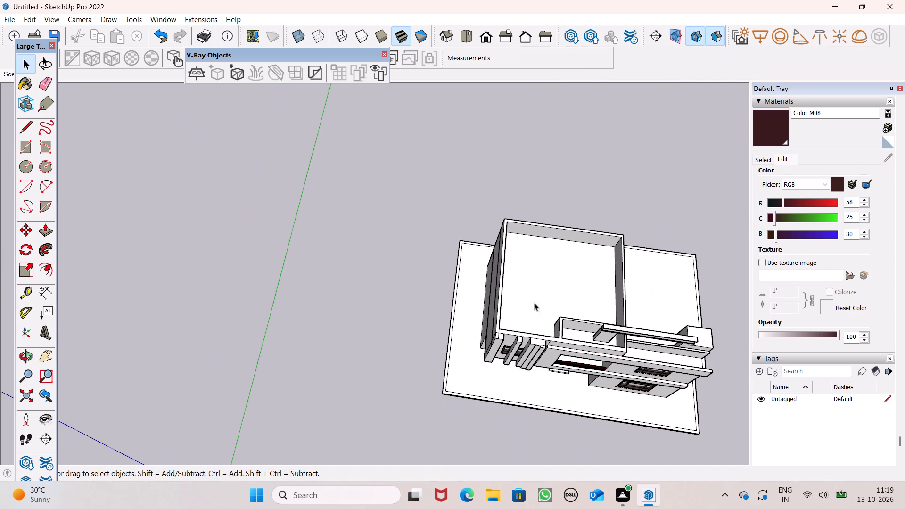
pyautogui.scroll(-3, 569, 302)
pyautogui.scroll(2, 565, 300)
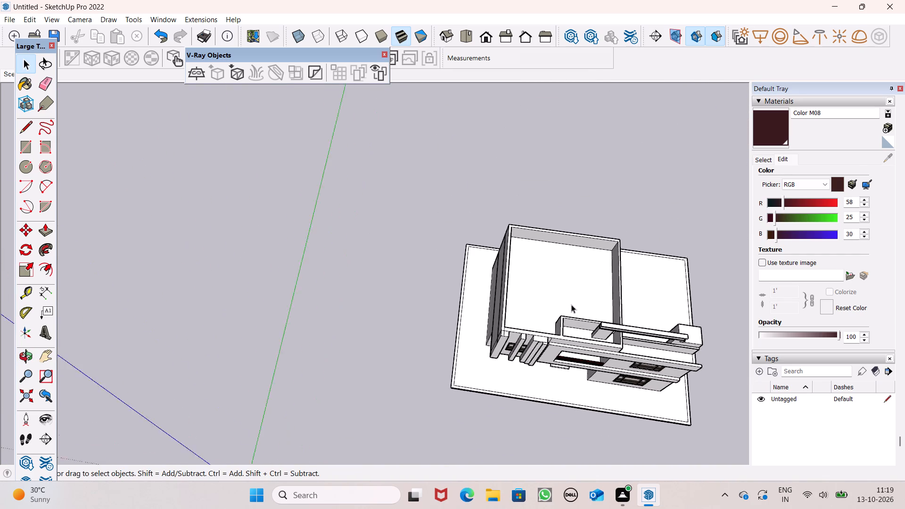
pyautogui.scroll(2, 571, 304)
pyautogui.scroll(-2, 620, 287)
pyautogui.scroll(-2, 620, 327)
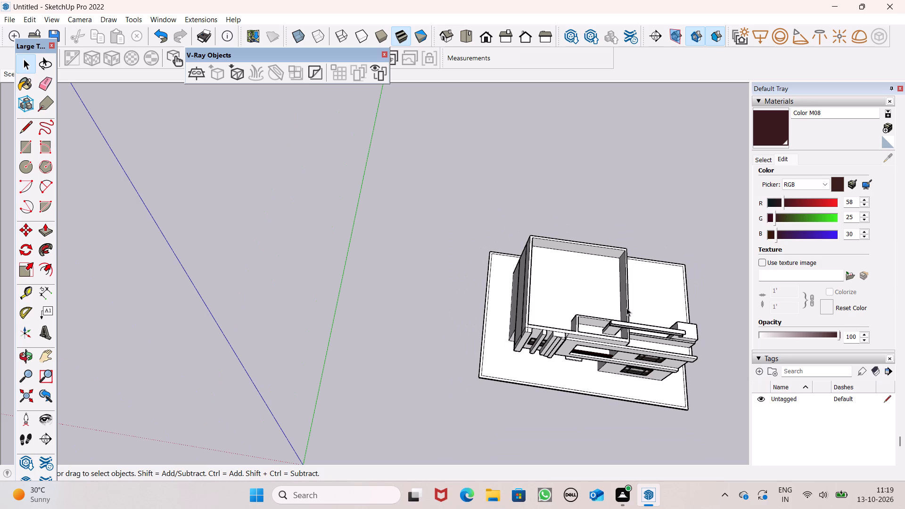
pyautogui.scroll(-2, 633, 290)
pyautogui.moveTo(611, 307); pyautogui.dragTo(449, 281, button='middle')
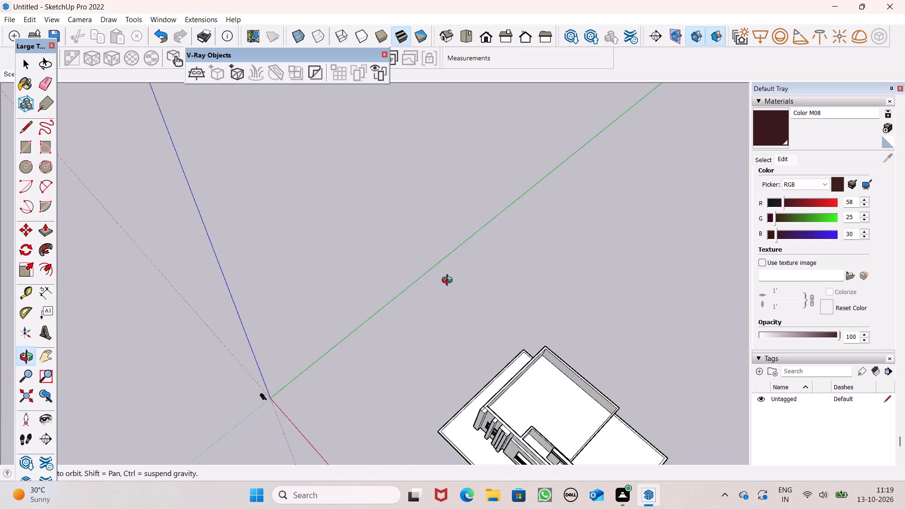
pyautogui.moveTo(449, 281); pyautogui.dragTo(489, 267, button='middle')
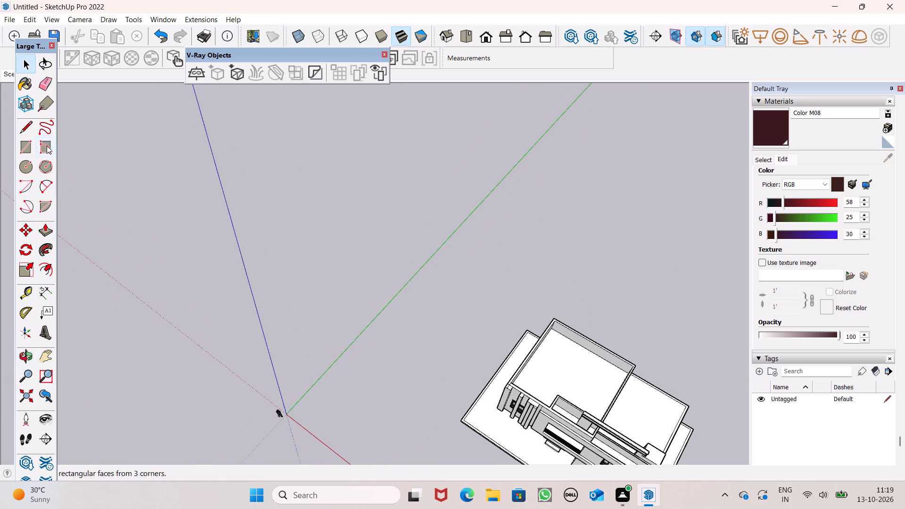
# Draw a rectangle about 2' 6" by 10" on the main roof floor, near the corner behind the front fins.
pyautogui.click(23, 149)
pyautogui.scroll(1, 237, 216)
pyautogui.scroll(-3, 234, 226)
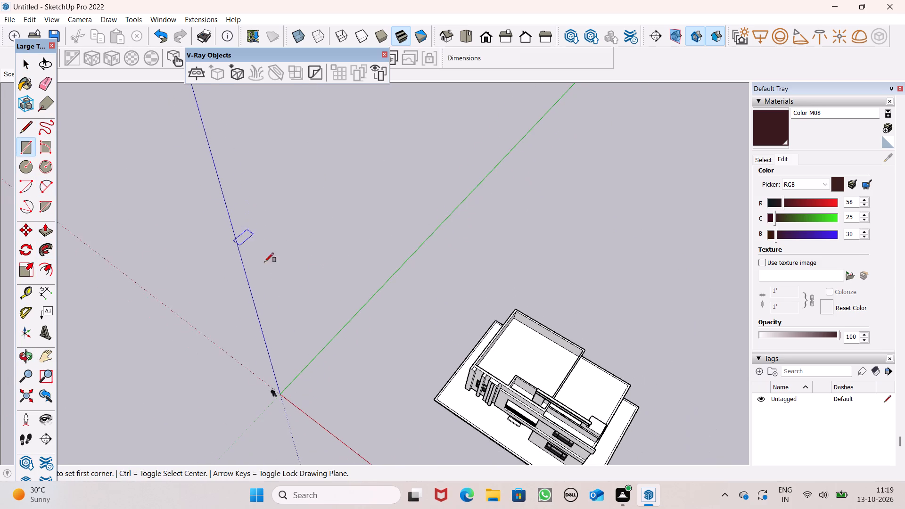
pyautogui.moveTo(504, 406); pyautogui.dragTo(139, 254, button='middle')
pyautogui.scroll(2, 275, 388)
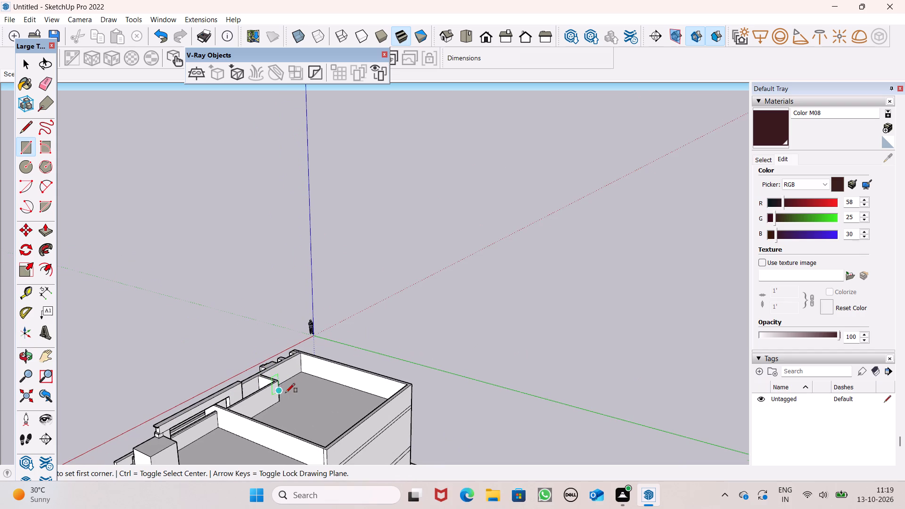
pyautogui.scroll(1, 286, 393)
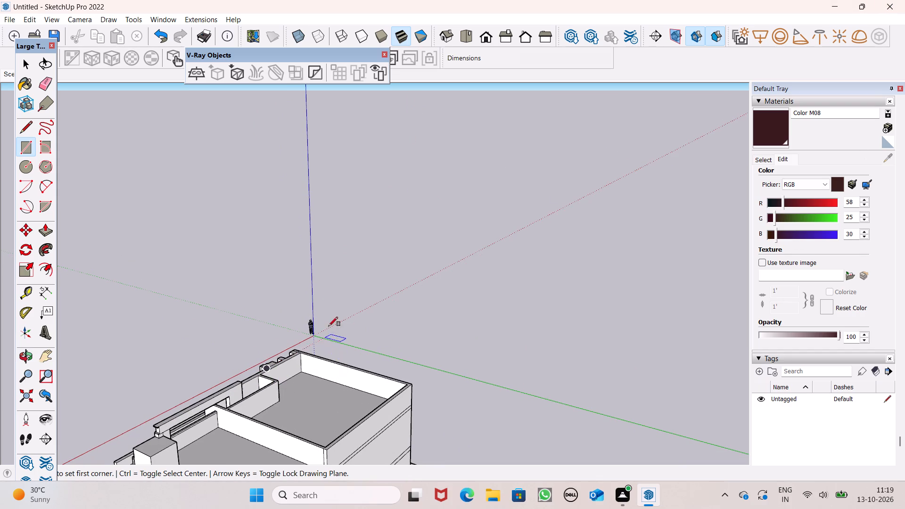
pyautogui.moveTo(321, 332); pyautogui.dragTo(631, 503, button='middle')
pyautogui.scroll(8, 503, 455)
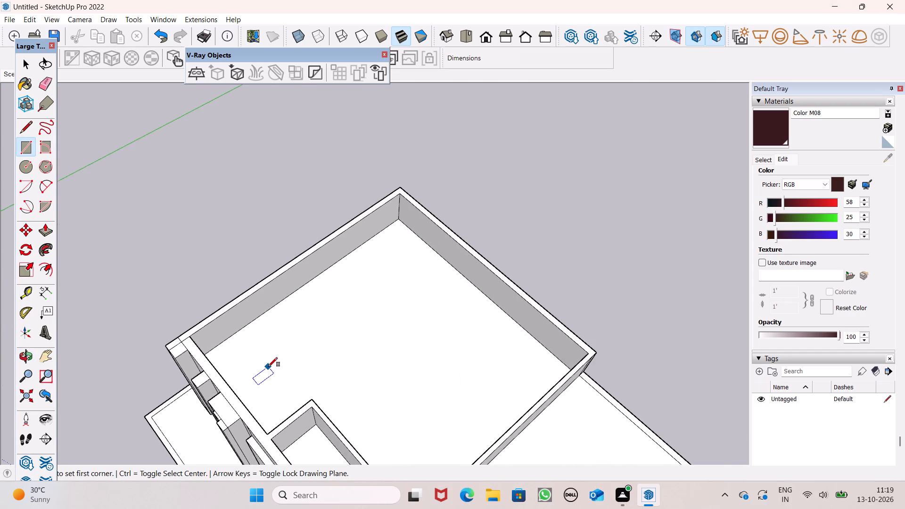
pyautogui.scroll(4, 268, 367)
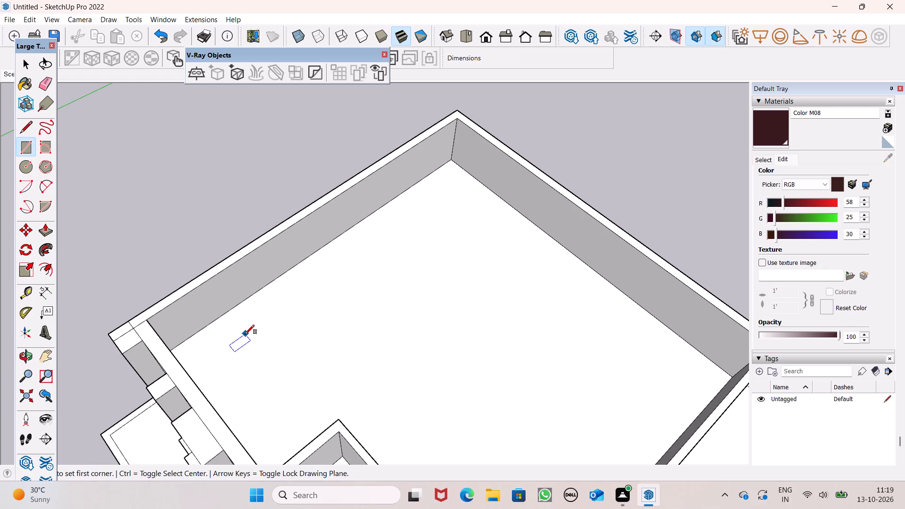
pyautogui.click(245, 334)
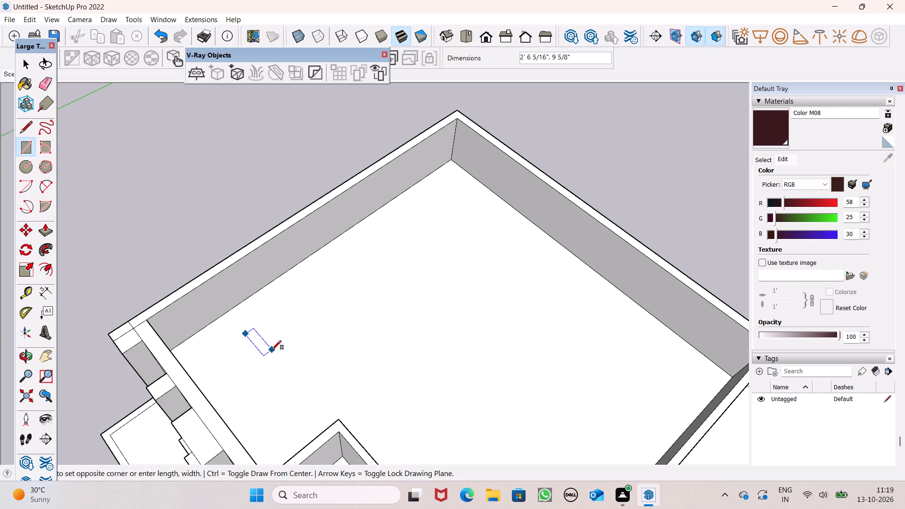
pyautogui.click(272, 350)
# Push/Pull the small roof rectangle up about 10' 10 3/8" into a pillar rising above the parapet.
pyautogui.moveTo(44, 225); pyautogui.dragTo(49, 232)
pyautogui.moveTo(263, 349); pyautogui.dragTo(304, 272)
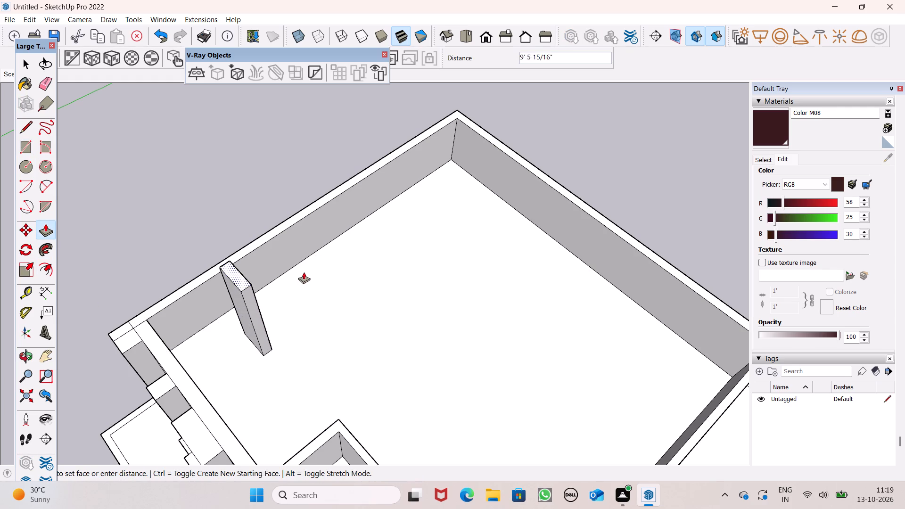
pyautogui.moveTo(304, 272); pyautogui.dragTo(311, 262)
pyautogui.scroll(-6, 333, 249)
pyautogui.moveTo(394, 349); pyautogui.dragTo(502, 212, button='middle')
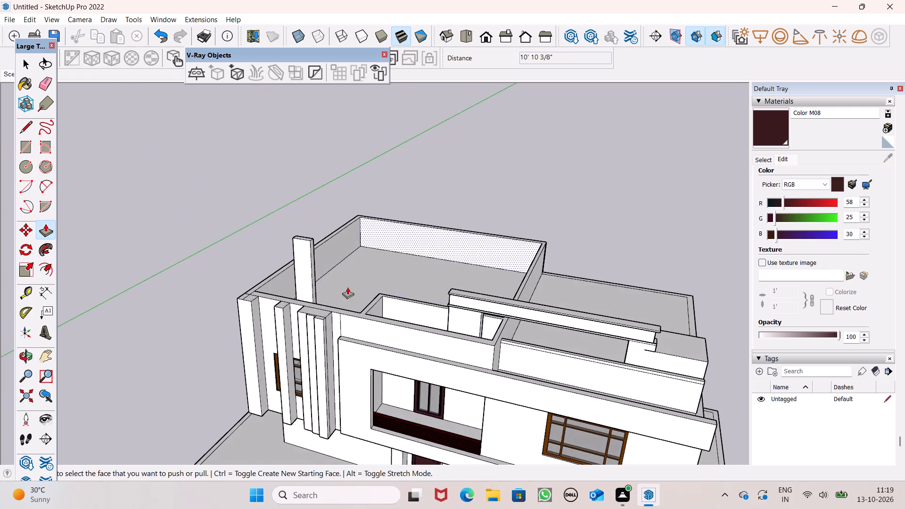
# Lengthen the rooftop pillar into a wall parallel to the front parapet, extending its side face toward the small rooftop enclosure.
pyautogui.scroll(5, 326, 291)
pyautogui.moveTo(290, 270); pyautogui.dragTo(288, 278)
pyautogui.moveTo(356, 302); pyautogui.dragTo(440, 269, button='middle')
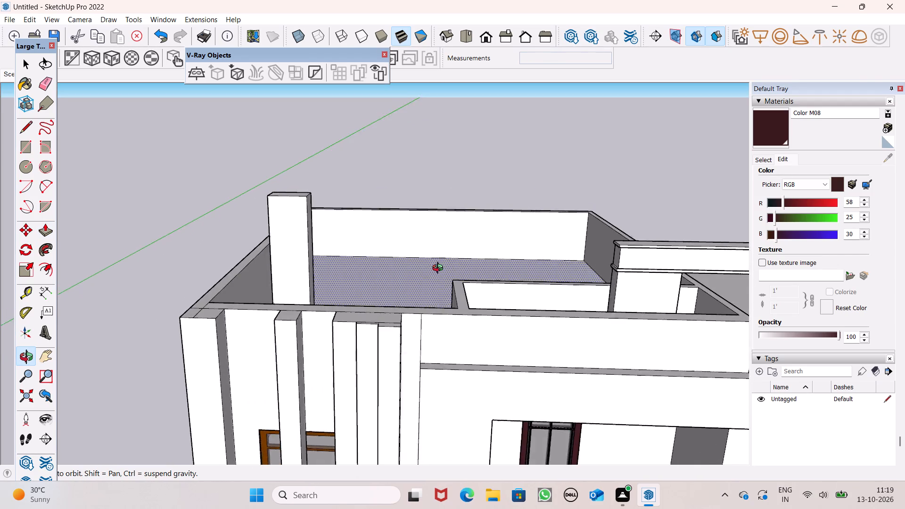
pyautogui.moveTo(440, 269); pyautogui.dragTo(239, 369, button='middle')
pyautogui.moveTo(304, 279); pyautogui.dragTo(342, 332)
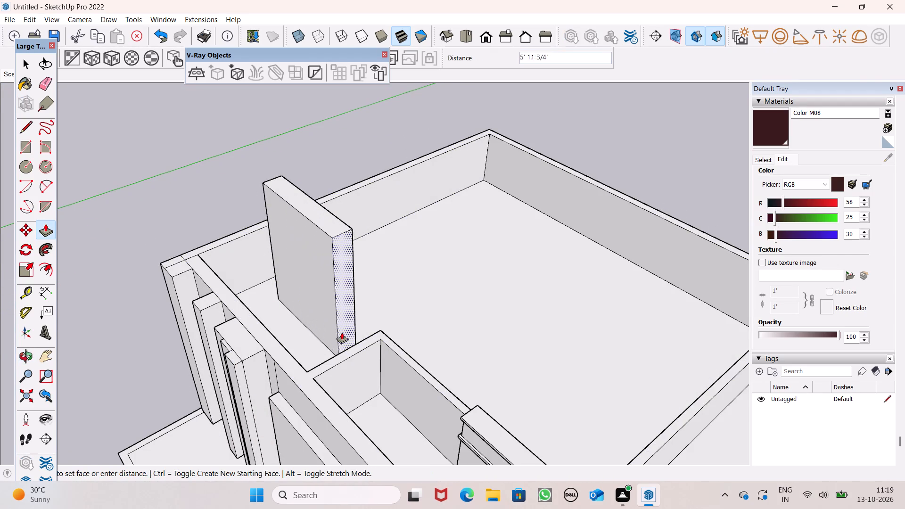
pyautogui.moveTo(342, 332); pyautogui.dragTo(349, 345)
# Thicken the new rooftop wall by pulling its front face about 1' 5 15/16" toward the front parapet.
pyautogui.moveTo(378, 354); pyautogui.dragTo(462, 312, button='middle')
pyautogui.scroll(1, 420, 334)
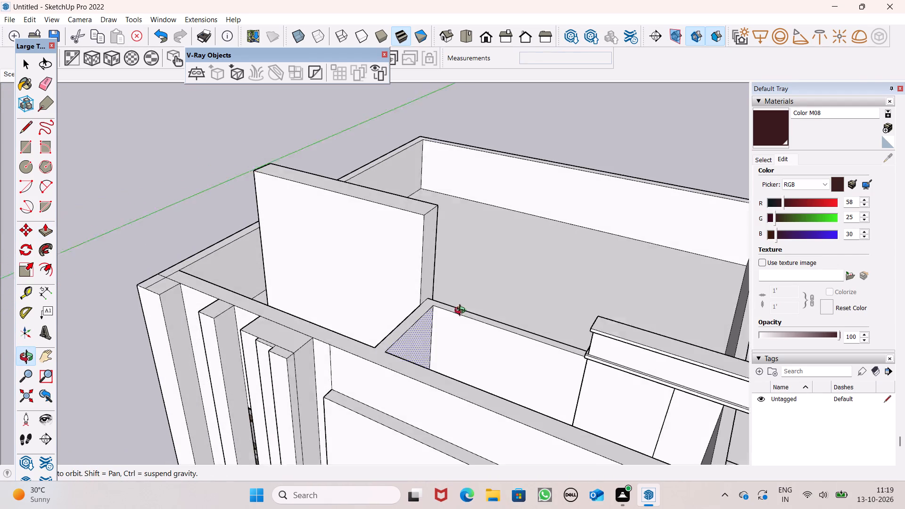
pyautogui.moveTo(462, 312); pyautogui.dragTo(467, 307, button='middle')
pyautogui.moveTo(408, 279); pyautogui.dragTo(404, 300)
# Examine the new rooftop block from behind and from the front above the parapet.
pyautogui.moveTo(452, 305); pyautogui.dragTo(448, 316, button='middle')
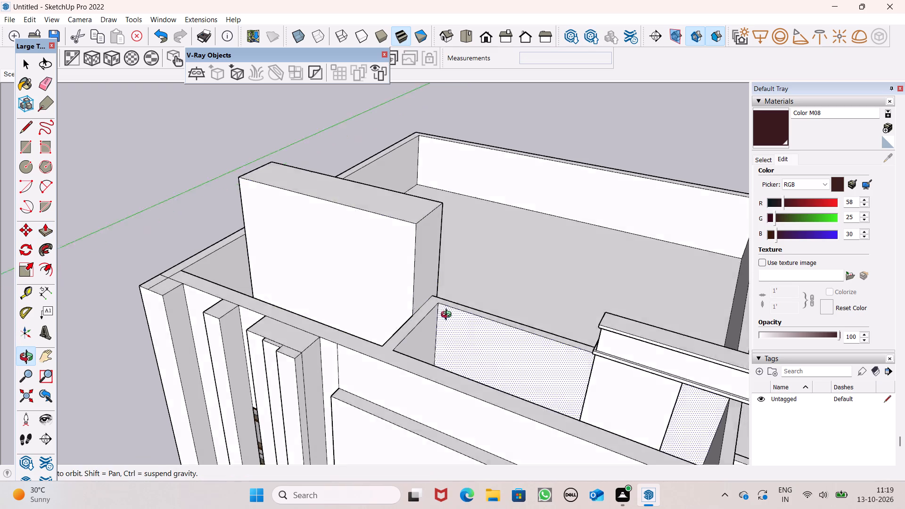
pyautogui.moveTo(448, 316); pyautogui.dragTo(146, 344, button='middle')
pyautogui.scroll(-2, 392, 256)
pyautogui.scroll(1, 393, 256)
pyautogui.scroll(-1, 394, 256)
pyautogui.moveTo(395, 263); pyautogui.dragTo(396, 263, button='middle')
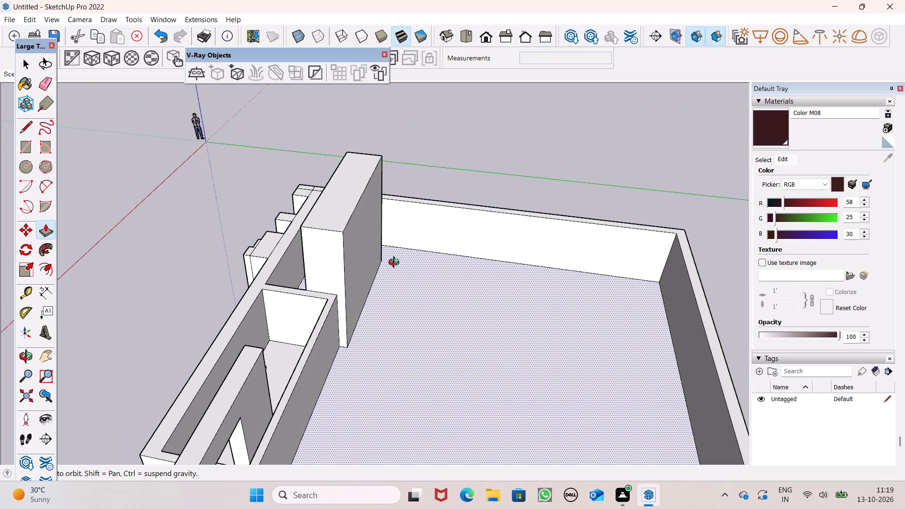
pyautogui.moveTo(396, 263); pyautogui.dragTo(693, 281, button='middle')
pyautogui.moveTo(496, 304); pyautogui.dragTo(606, 295, button='middle')
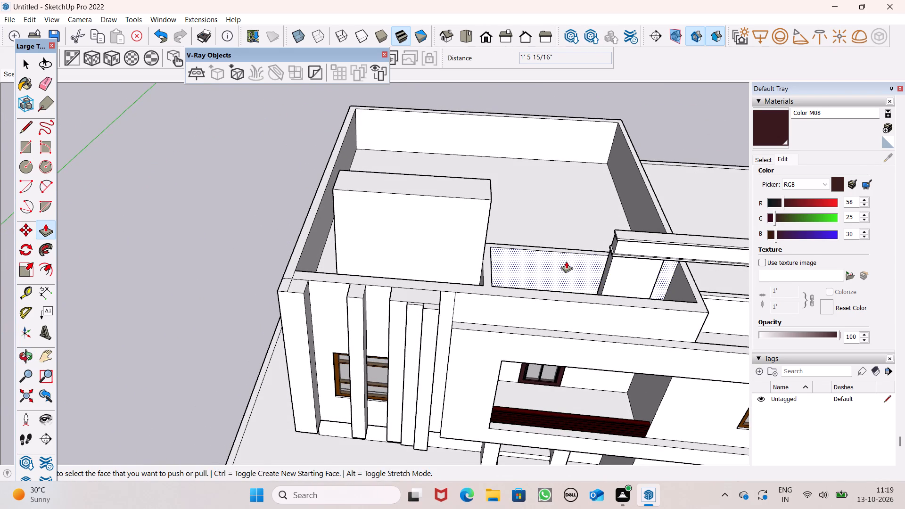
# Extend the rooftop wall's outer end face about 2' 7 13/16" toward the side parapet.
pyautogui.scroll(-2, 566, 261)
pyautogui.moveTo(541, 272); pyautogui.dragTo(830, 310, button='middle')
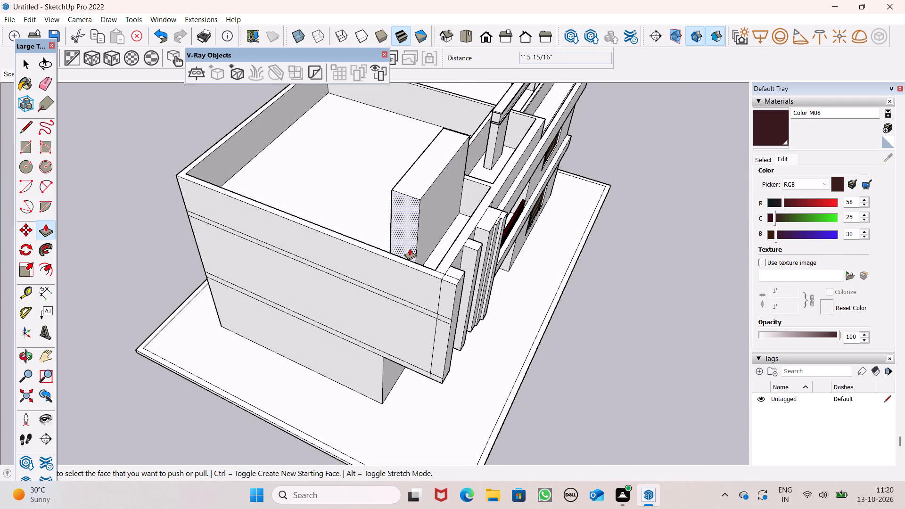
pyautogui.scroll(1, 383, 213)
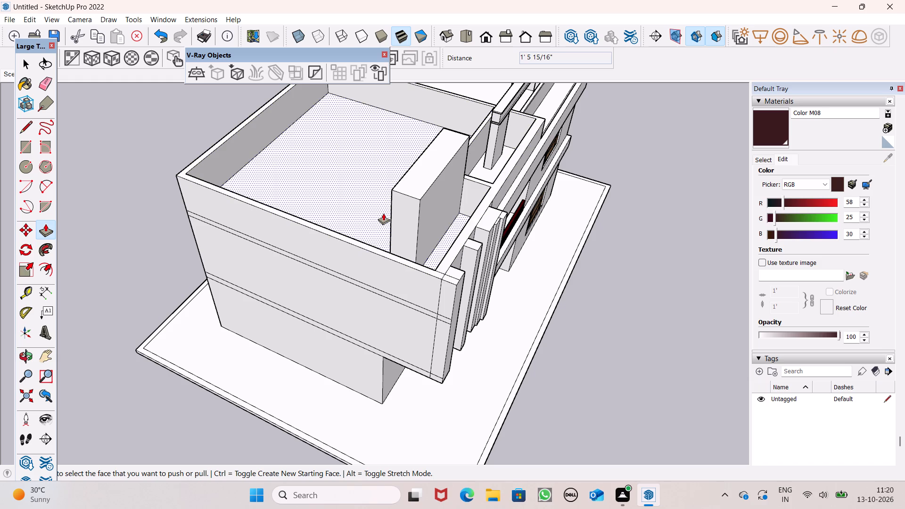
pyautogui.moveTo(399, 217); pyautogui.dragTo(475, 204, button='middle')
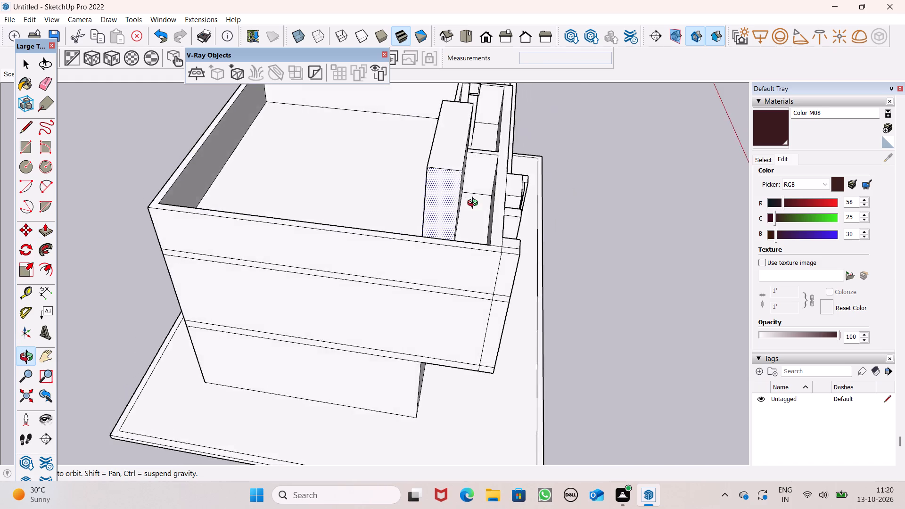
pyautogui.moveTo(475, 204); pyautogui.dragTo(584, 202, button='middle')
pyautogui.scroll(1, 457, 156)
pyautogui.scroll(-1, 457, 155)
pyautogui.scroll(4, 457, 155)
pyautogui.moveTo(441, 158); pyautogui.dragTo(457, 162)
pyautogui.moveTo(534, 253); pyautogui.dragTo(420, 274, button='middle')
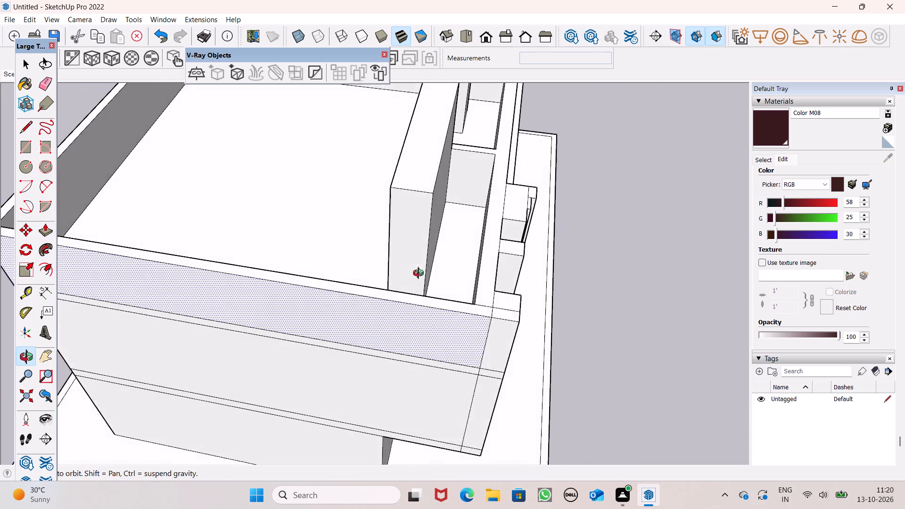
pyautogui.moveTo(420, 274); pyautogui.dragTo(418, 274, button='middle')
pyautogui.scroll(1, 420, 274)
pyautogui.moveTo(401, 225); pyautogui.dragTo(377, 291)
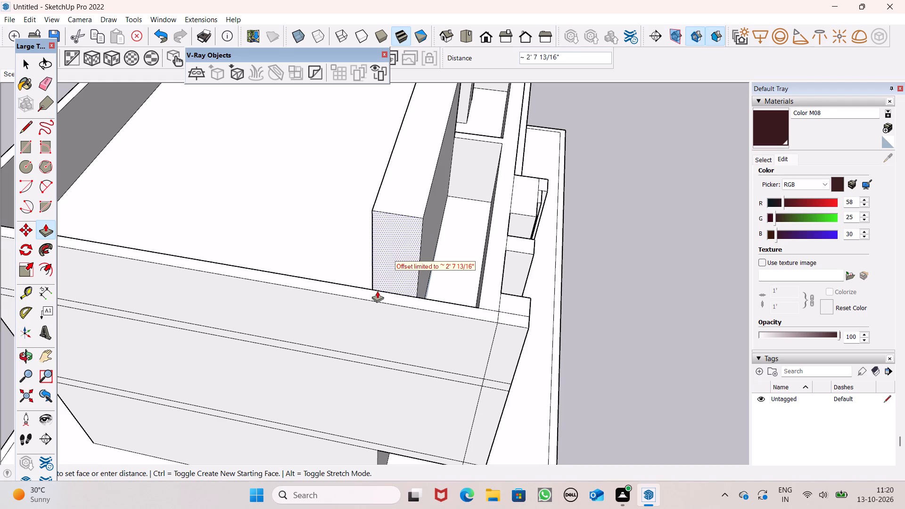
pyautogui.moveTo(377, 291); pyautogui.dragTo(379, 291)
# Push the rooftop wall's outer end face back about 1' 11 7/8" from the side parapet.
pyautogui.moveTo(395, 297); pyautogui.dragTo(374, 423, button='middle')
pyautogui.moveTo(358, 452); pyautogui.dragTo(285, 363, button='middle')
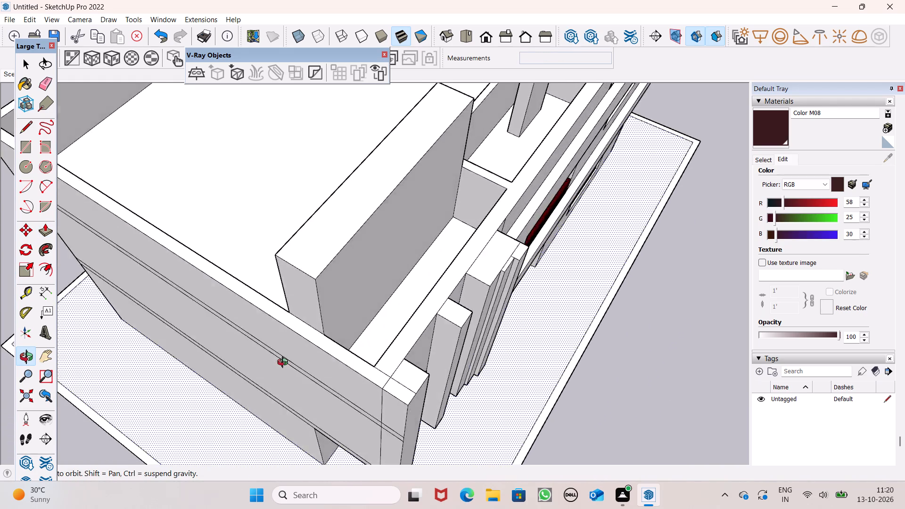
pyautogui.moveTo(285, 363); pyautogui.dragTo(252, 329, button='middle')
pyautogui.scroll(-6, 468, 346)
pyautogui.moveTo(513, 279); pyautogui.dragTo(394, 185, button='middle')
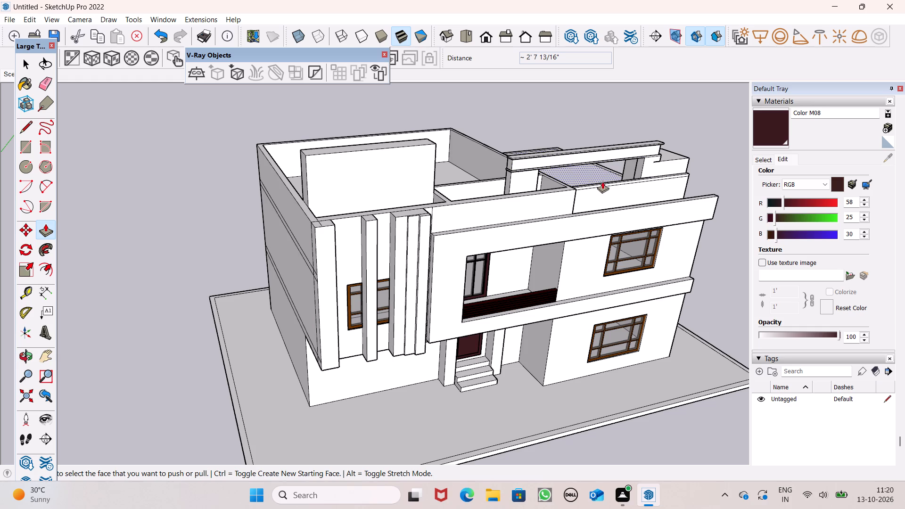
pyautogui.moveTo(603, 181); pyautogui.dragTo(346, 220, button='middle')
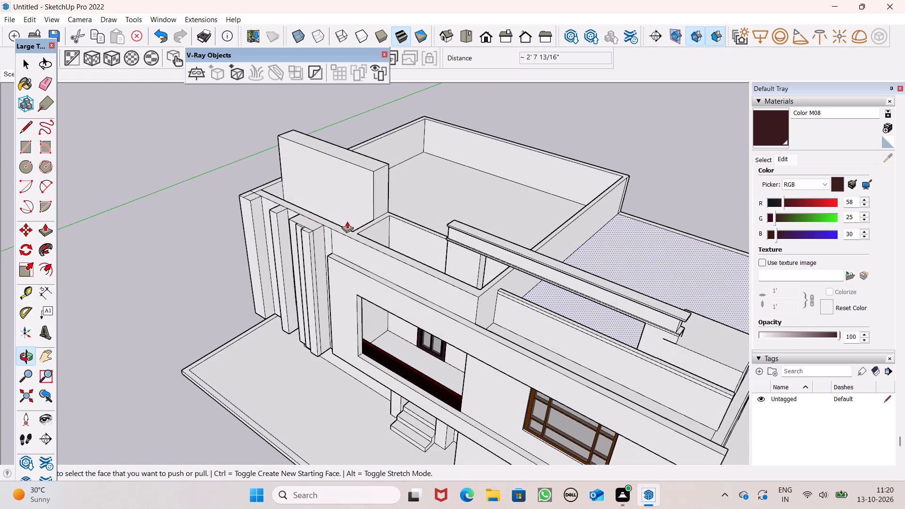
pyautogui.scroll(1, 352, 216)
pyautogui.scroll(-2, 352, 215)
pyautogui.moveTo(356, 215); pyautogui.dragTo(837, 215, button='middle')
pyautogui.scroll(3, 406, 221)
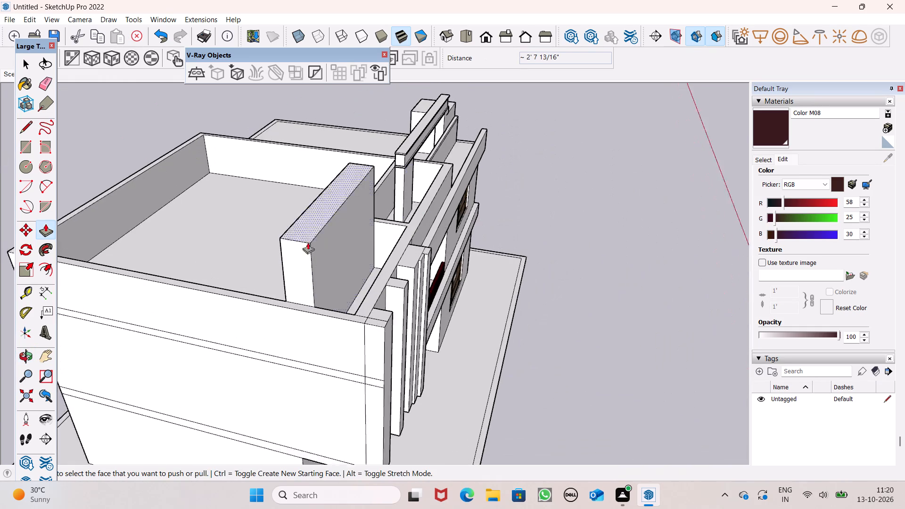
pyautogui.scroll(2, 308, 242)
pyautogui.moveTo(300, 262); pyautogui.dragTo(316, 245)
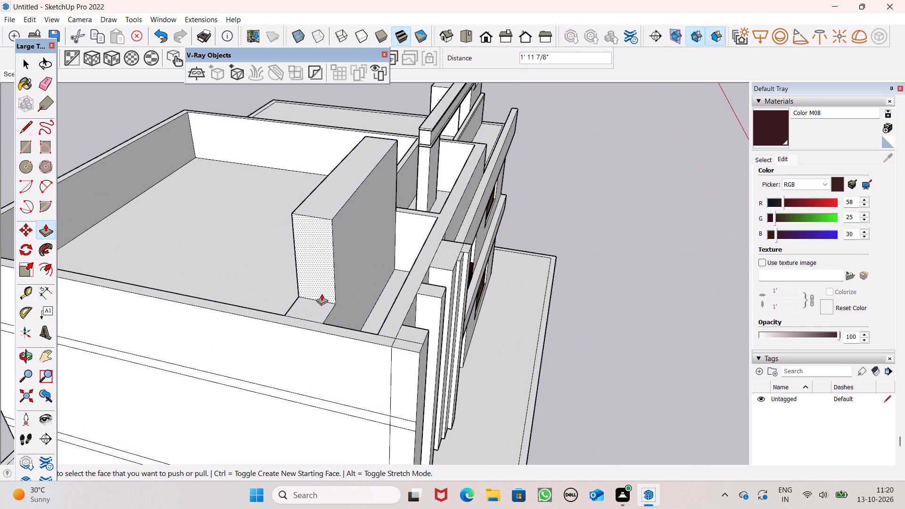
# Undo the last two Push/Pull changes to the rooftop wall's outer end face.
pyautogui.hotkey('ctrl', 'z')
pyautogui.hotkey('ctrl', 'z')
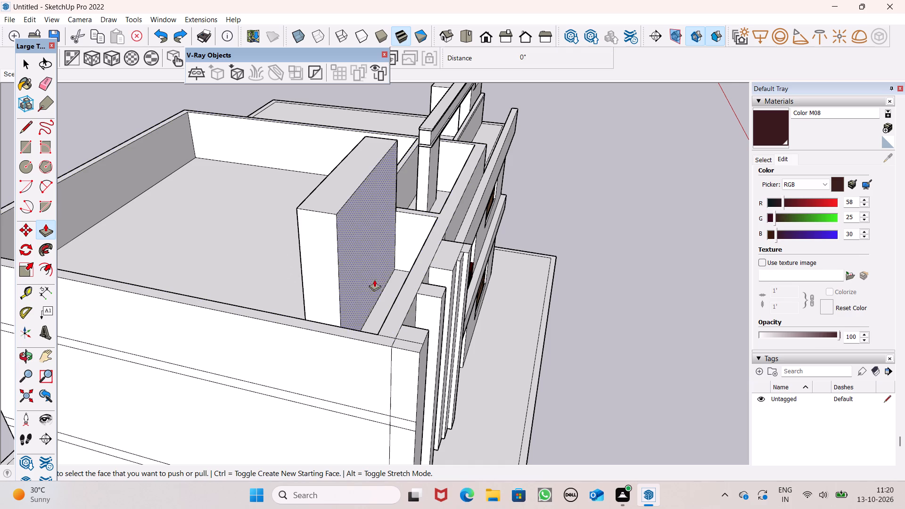
# Thin the rooftop wall by pushing its front face back about 1' 5 7/16", away from the front parapet.
pyautogui.moveTo(369, 293); pyautogui.dragTo(264, 312, button='middle')
pyautogui.scroll(-1, 314, 192)
pyautogui.moveTo(290, 242); pyautogui.dragTo(284, 229)
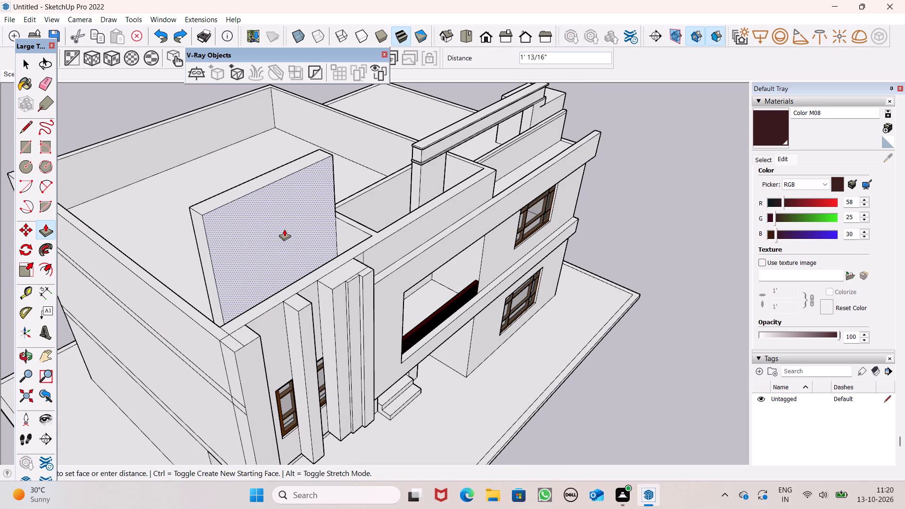
pyautogui.moveTo(284, 229); pyautogui.dragTo(284, 223)
# Thicken the rooftop wall by pulling its rear face about 8 5/16" toward the large open terrace.
pyautogui.moveTo(317, 235); pyautogui.dragTo(104, 351, button='middle')
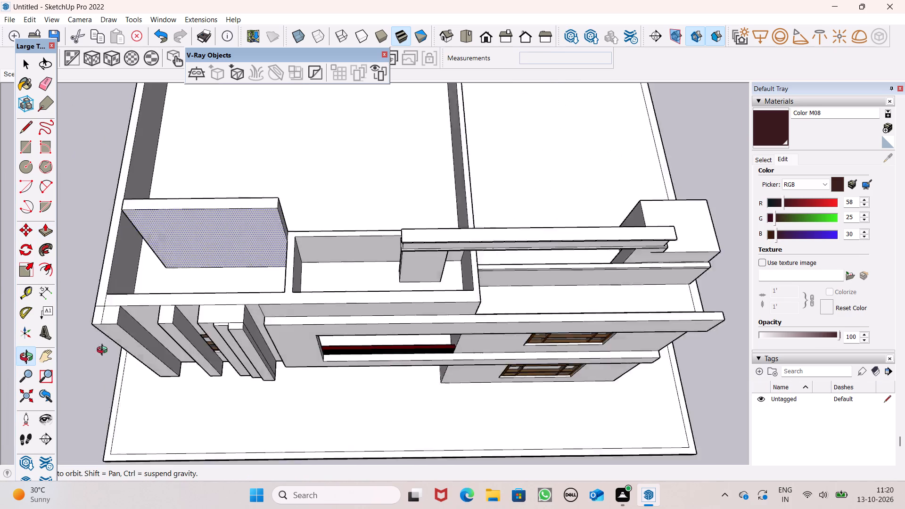
pyautogui.moveTo(104, 351); pyautogui.dragTo(45, 336, button='middle')
pyautogui.scroll(1, 364, 284)
pyautogui.moveTo(364, 283); pyautogui.dragTo(41, 279, button='middle')
pyautogui.scroll(-1, 337, 111)
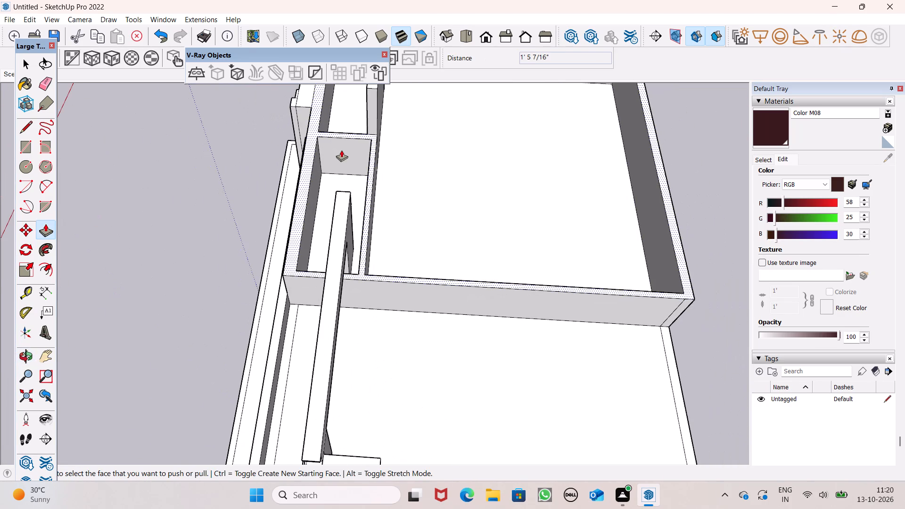
pyautogui.moveTo(382, 175); pyautogui.dragTo(302, 166, button='middle')
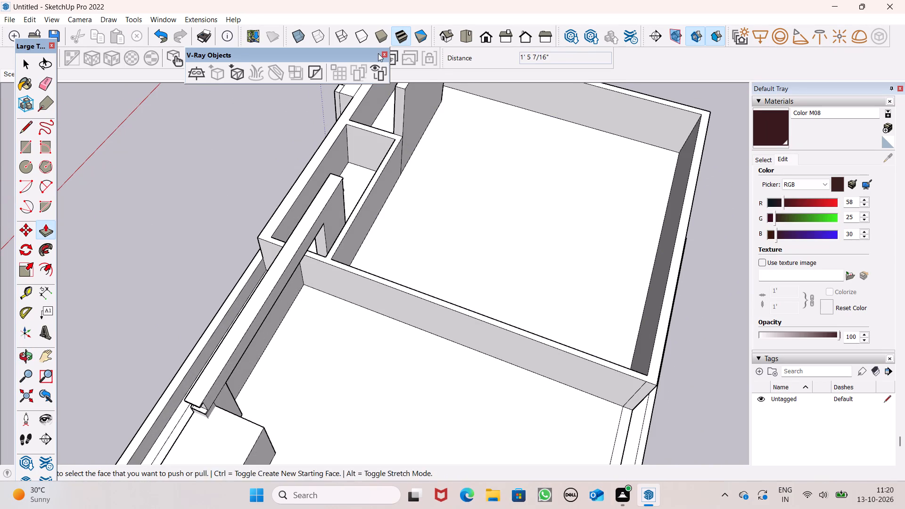
pyautogui.click(19, 132)
pyautogui.scroll(-6, 411, 204)
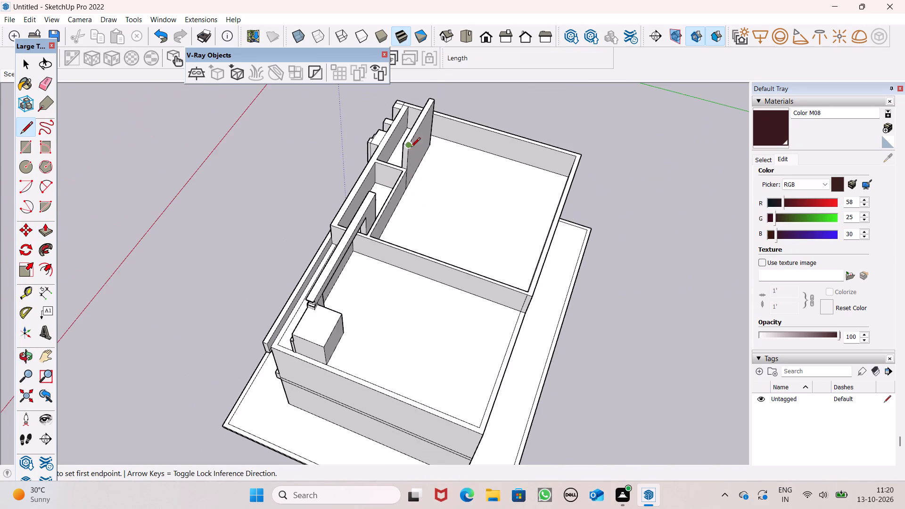
pyautogui.scroll(6, 411, 147)
pyautogui.moveTo(424, 177); pyautogui.dragTo(475, 86, button='middle')
pyautogui.scroll(1, 445, 141)
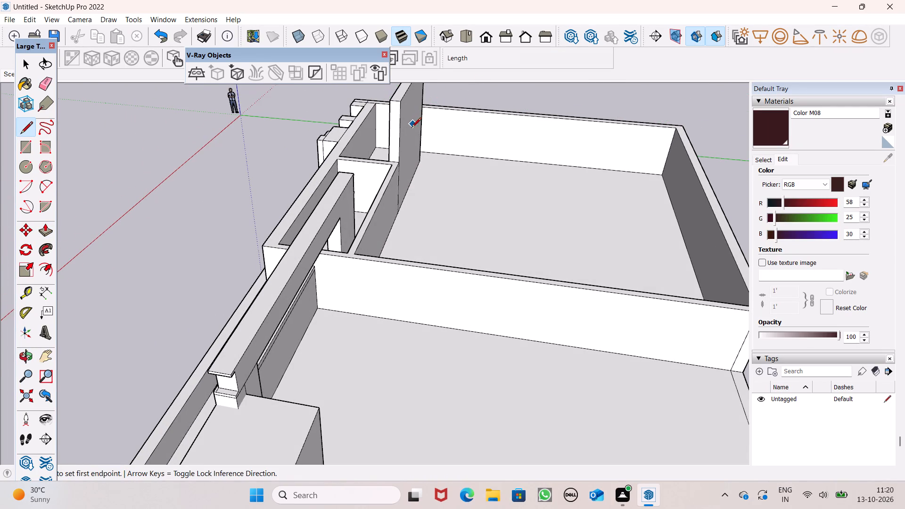
pyautogui.scroll(5, 403, 123)
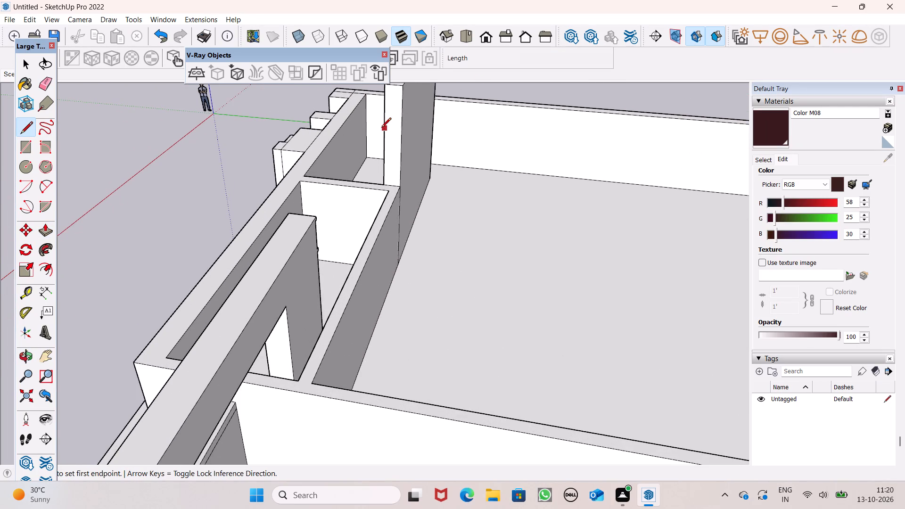
pyautogui.scroll(6, 390, 119)
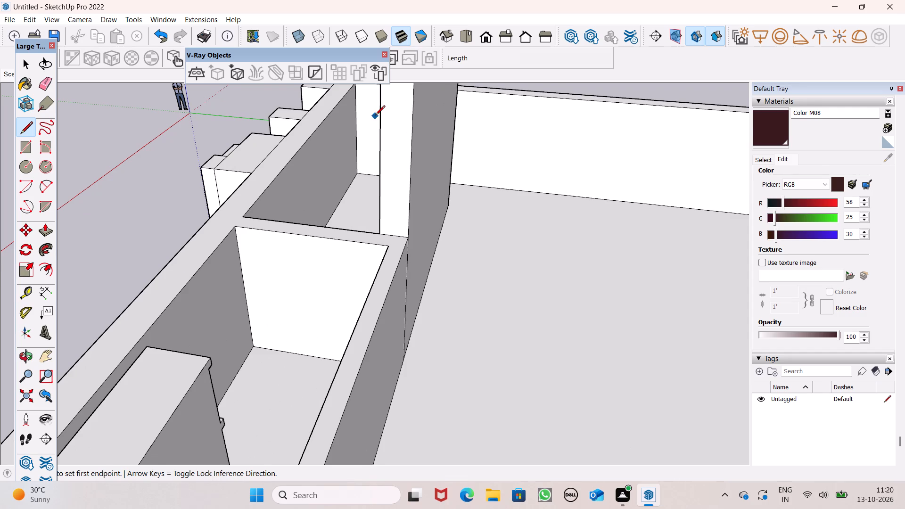
pyautogui.scroll(-3, 372, 139)
pyautogui.moveTo(428, 195); pyautogui.dragTo(323, 218, button='middle')
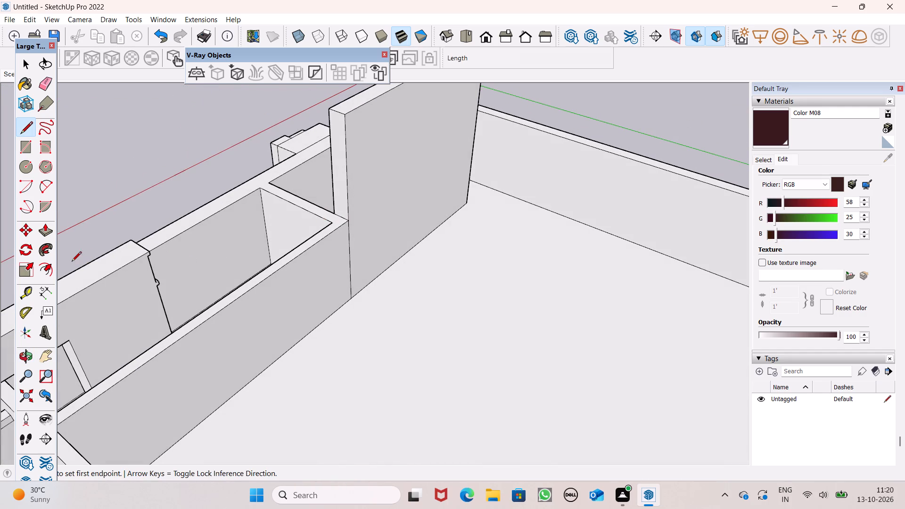
pyautogui.click(53, 229)
pyautogui.moveTo(456, 200); pyautogui.dragTo(462, 211)
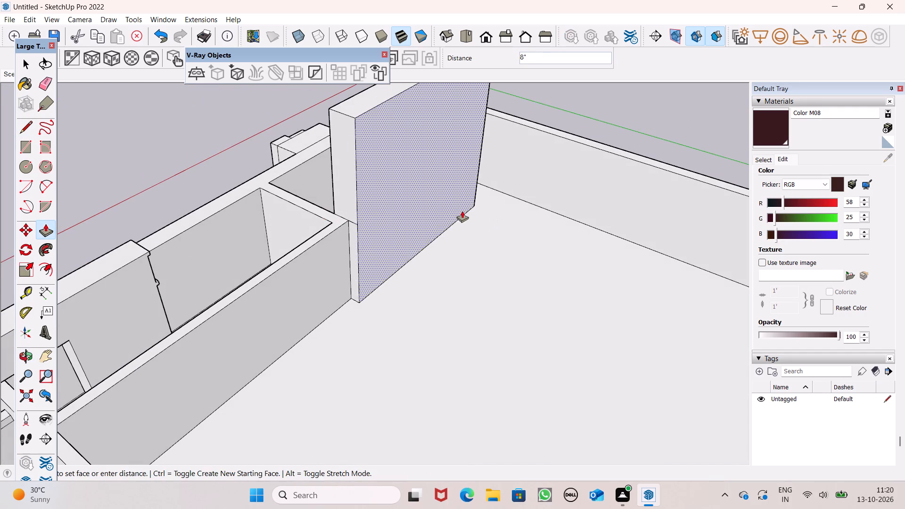
pyautogui.moveTo(462, 211); pyautogui.dragTo(462, 211)
# Draw a line about 1' 7 1/2" long across the wall's end face, above the small rooftop enclosure's parapet.
pyautogui.moveTo(489, 222); pyautogui.dragTo(547, 219, button='middle')
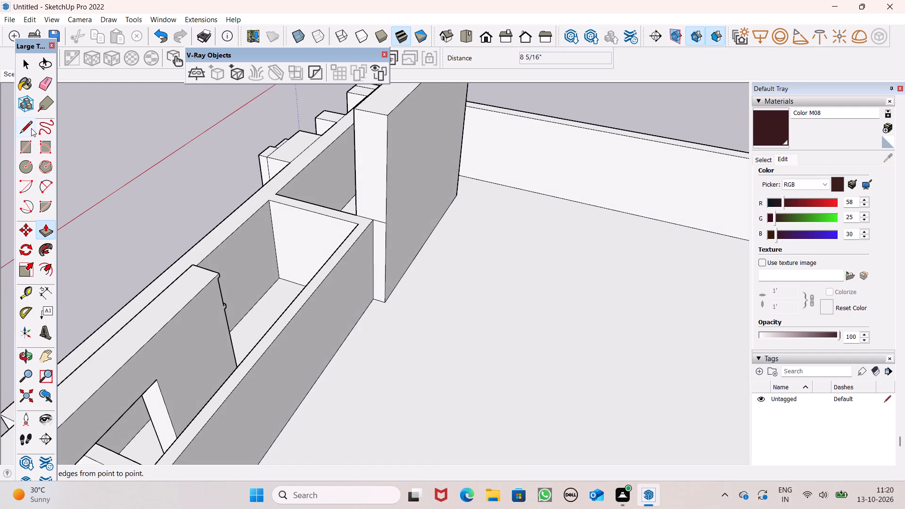
pyautogui.click(31, 128)
pyautogui.moveTo(356, 153); pyautogui.dragTo(381, 153)
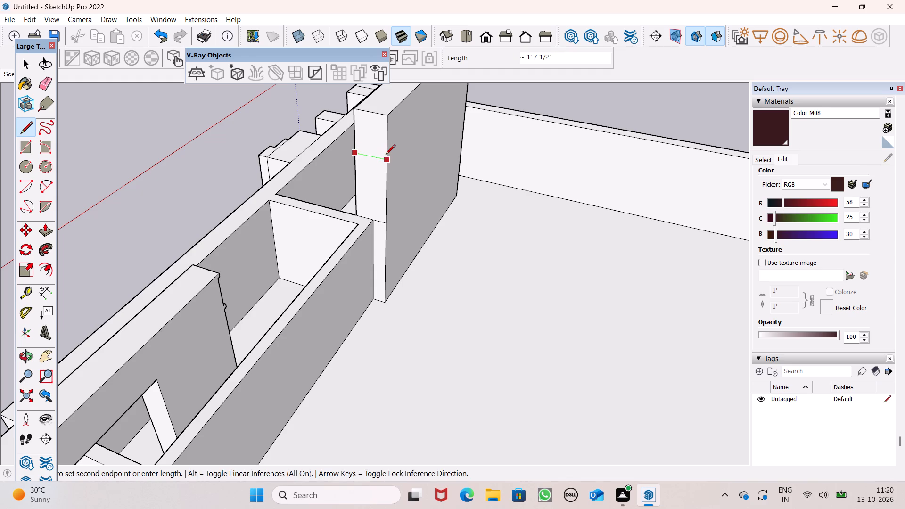
pyautogui.click(386, 155)
# Push/Pull the upper part of the divided end face out about 9' 7 1/2" as a beam over the small rooftop enclosure.
pyautogui.click(48, 230)
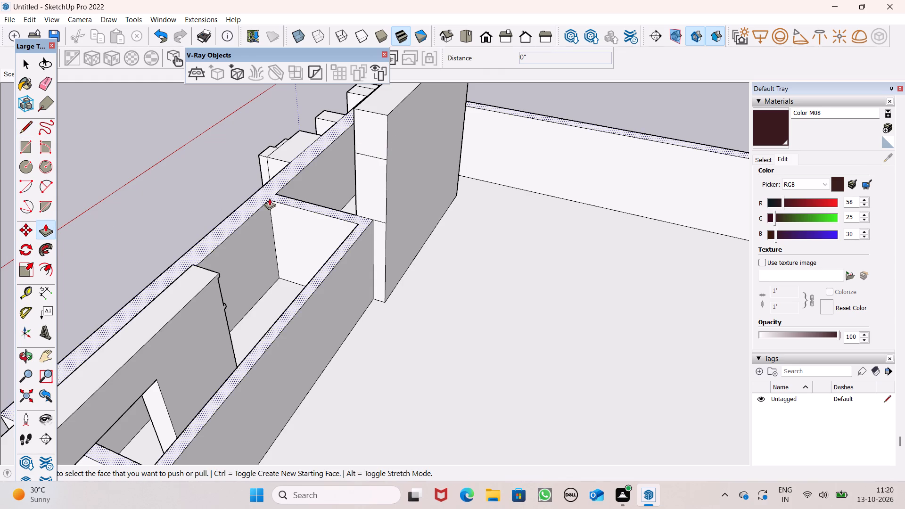
pyautogui.moveTo(362, 143); pyautogui.dragTo(201, 260)
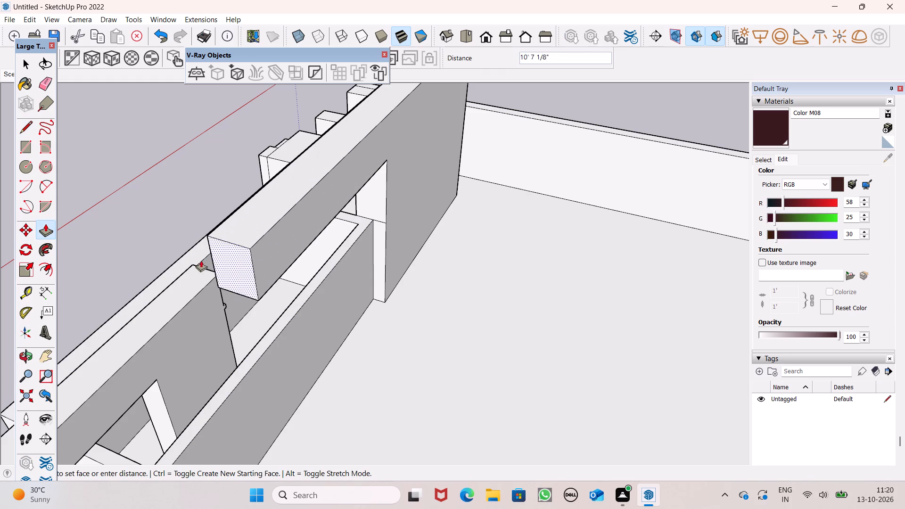
pyautogui.moveTo(201, 260); pyautogui.dragTo(189, 264)
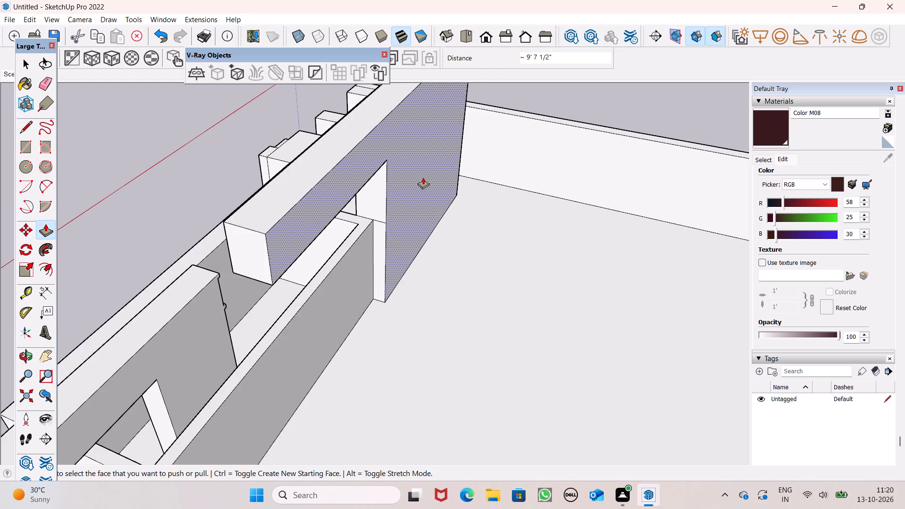
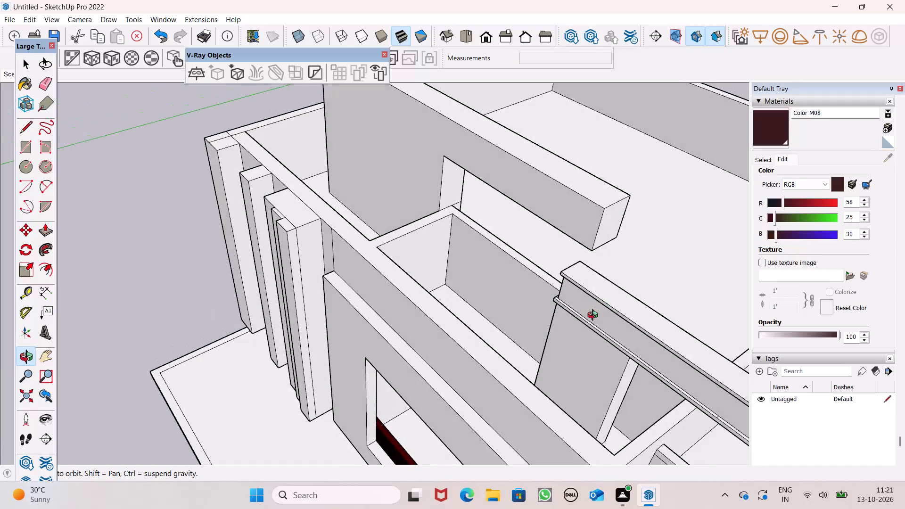
# Thin the rooftop wall and its beam by pushing their shared terrace-side face in about 5 5/16".
pyautogui.scroll(-2, 606, 292)
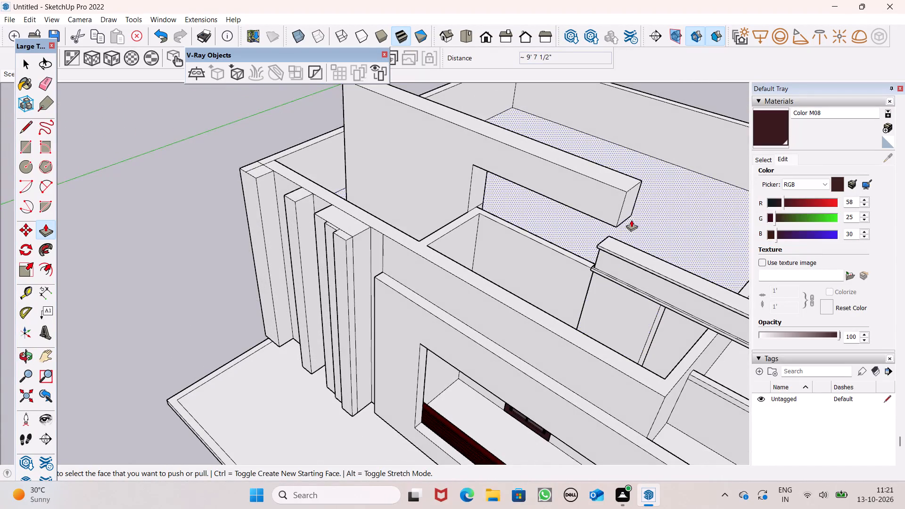
pyautogui.scroll(8, 632, 201)
pyautogui.scroll(-3, 623, 193)
pyautogui.moveTo(625, 218); pyautogui.dragTo(343, 242, button='middle')
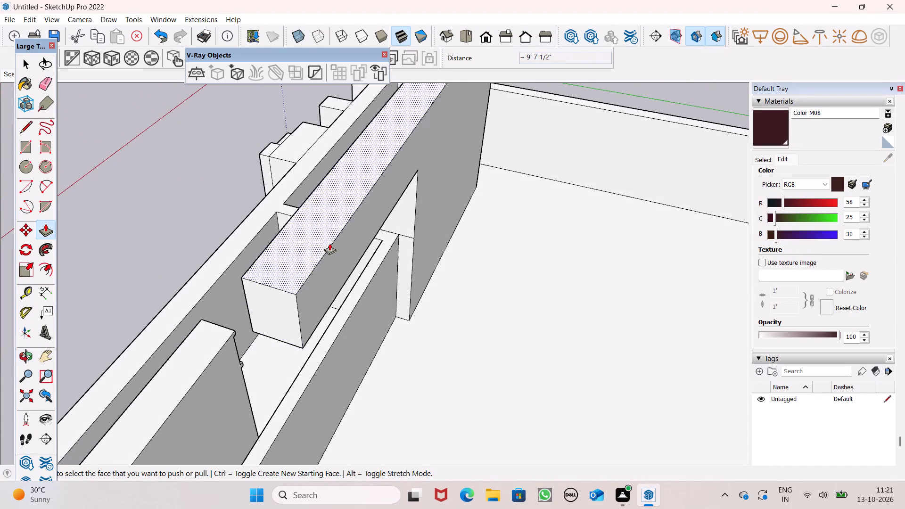
pyautogui.scroll(5, 321, 258)
pyautogui.moveTo(321, 288); pyautogui.dragTo(292, 297)
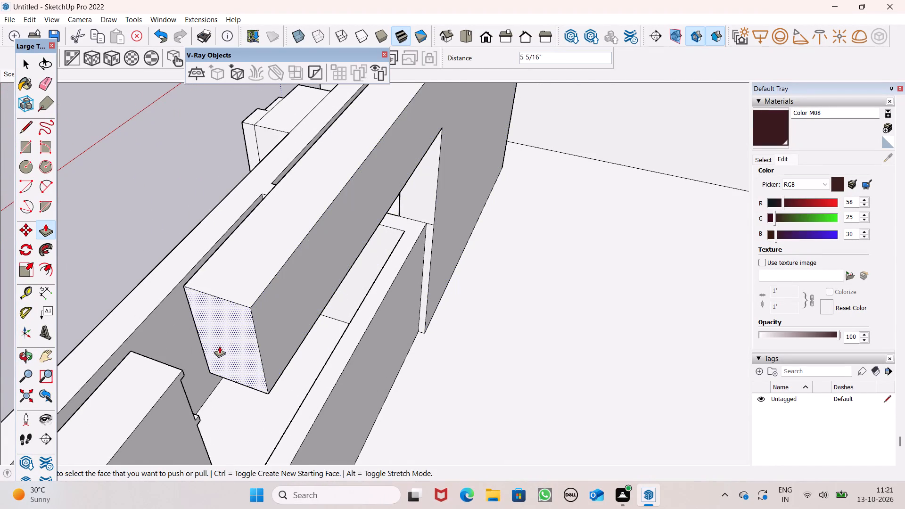
# Lengthen the rooftop beam by pulling its free end face out about 1' 8 5/16".
pyautogui.moveTo(220, 348); pyautogui.dragTo(142, 422)
# Deepen the rooftop beam by pulling its underside down about 7 5/8".
pyautogui.scroll(-3, 240, 300)
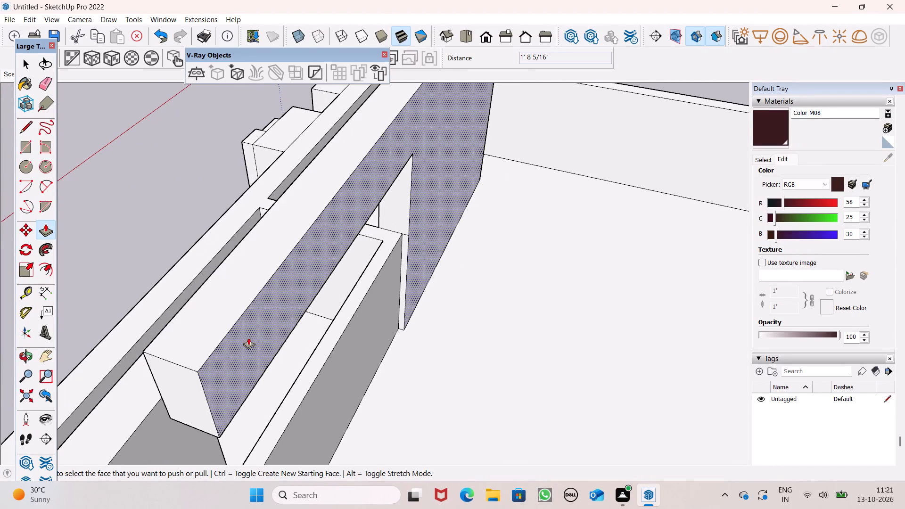
pyautogui.moveTo(269, 342); pyautogui.dragTo(615, 203, button='middle')
pyautogui.scroll(-6, 611, 199)
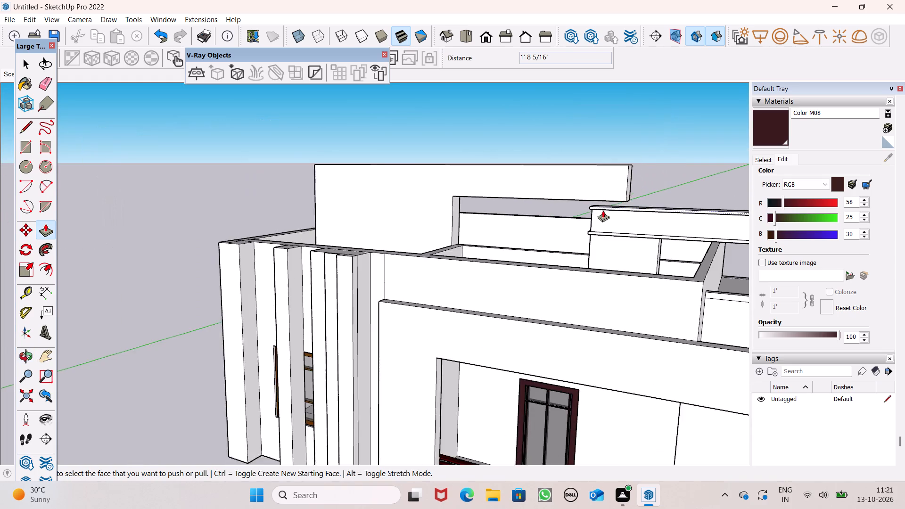
pyautogui.scroll(-1, 603, 210)
pyautogui.moveTo(616, 200); pyautogui.dragTo(159, 194, button='middle')
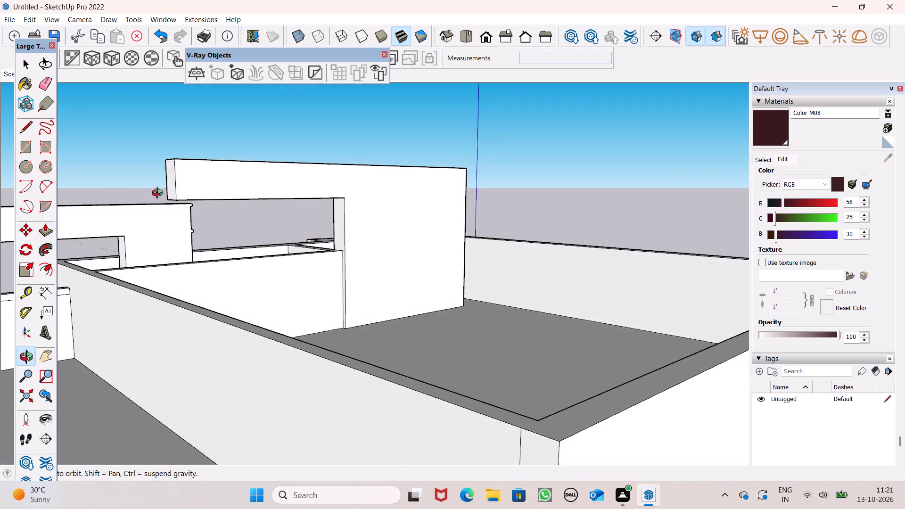
pyautogui.moveTo(159, 194); pyautogui.dragTo(159, 192, button='middle')
pyautogui.scroll(5, 186, 192)
pyautogui.scroll(1, 268, 214)
pyautogui.moveTo(271, 214); pyautogui.dragTo(266, 172, button='middle')
pyautogui.scroll(1, 266, 172)
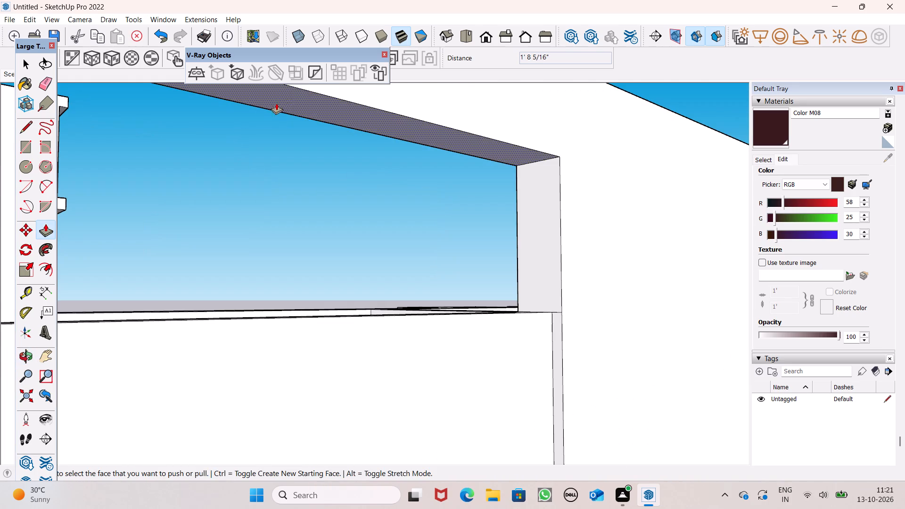
pyautogui.moveTo(287, 92); pyautogui.dragTo(283, 133)
# Lower the rooftop wall and beam by pushing their shared top face down about 1' 1/16".
pyautogui.scroll(-4, 381, 161)
pyautogui.moveTo(399, 205); pyautogui.dragTo(572, 303, button='middle')
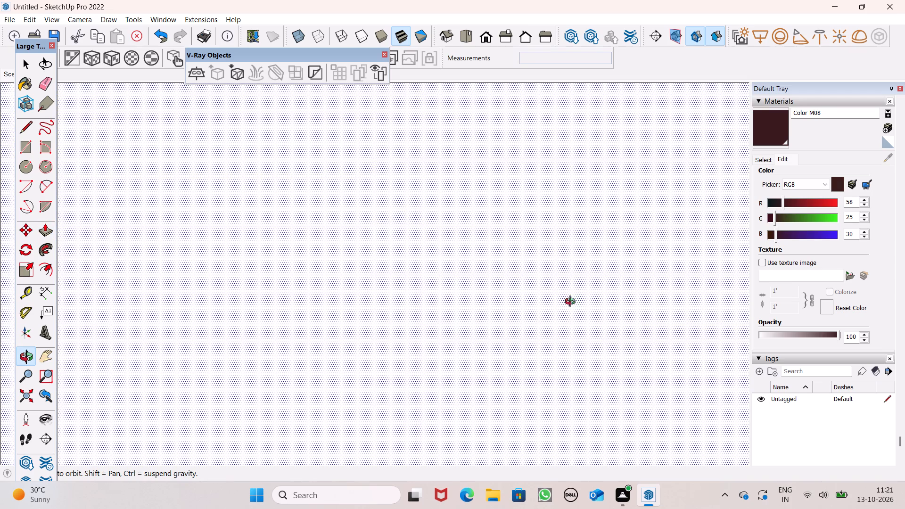
pyautogui.moveTo(572, 303); pyautogui.dragTo(749, 332, button='middle')
pyautogui.click(485, 38)
pyautogui.scroll(-6, 501, 165)
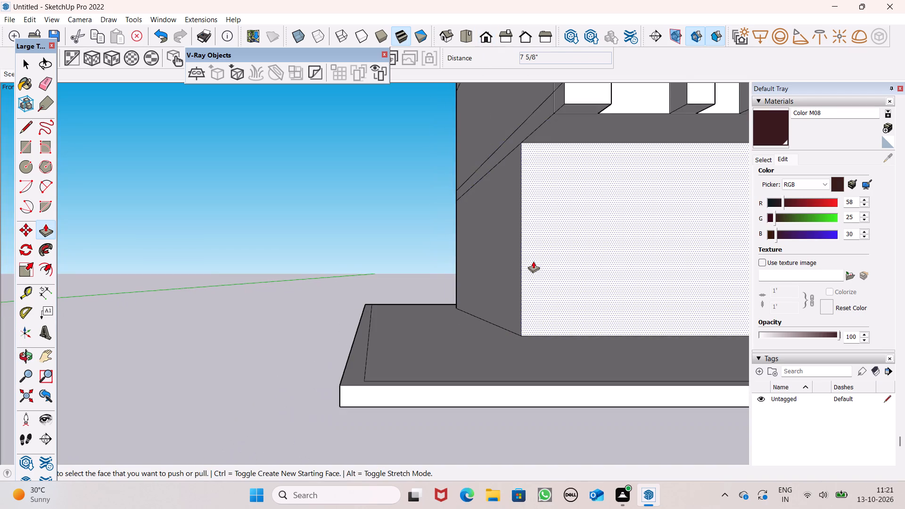
pyautogui.scroll(-6, 533, 261)
pyautogui.scroll(1, 503, 263)
pyautogui.scroll(-1, 503, 263)
pyautogui.scroll(-6, 405, 304)
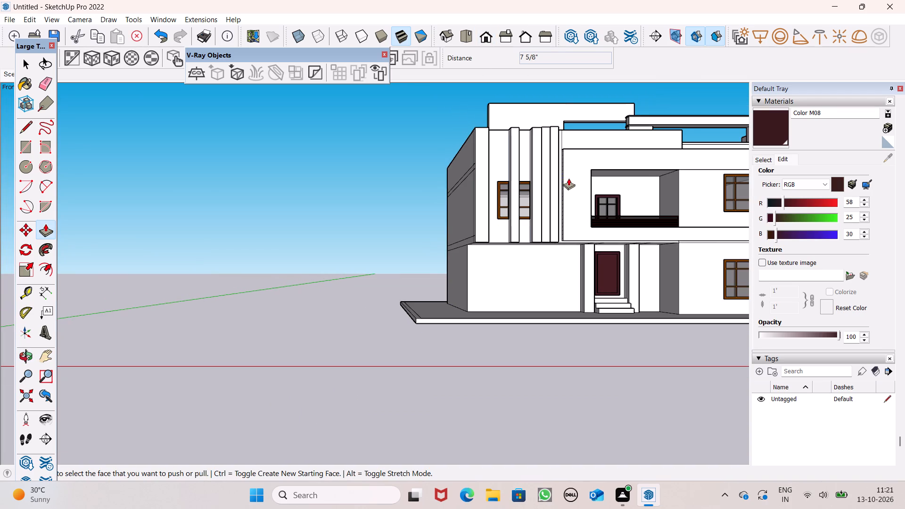
pyautogui.scroll(1, 568, 178)
pyautogui.scroll(-1, 569, 178)
pyautogui.moveTo(597, 171); pyautogui.dragTo(513, 284, button='middle')
pyautogui.scroll(-2, 486, 151)
pyautogui.scroll(5, 625, 107)
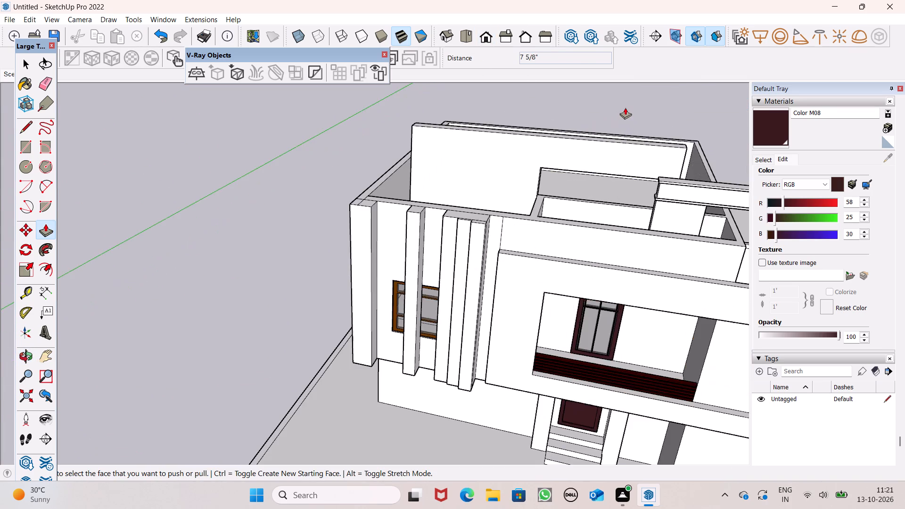
pyautogui.scroll(3, 625, 107)
pyautogui.moveTo(650, 131); pyautogui.dragTo(625, 156, button='middle')
pyautogui.scroll(5, 681, 174)
pyautogui.moveTo(679, 165); pyautogui.dragTo(679, 174)
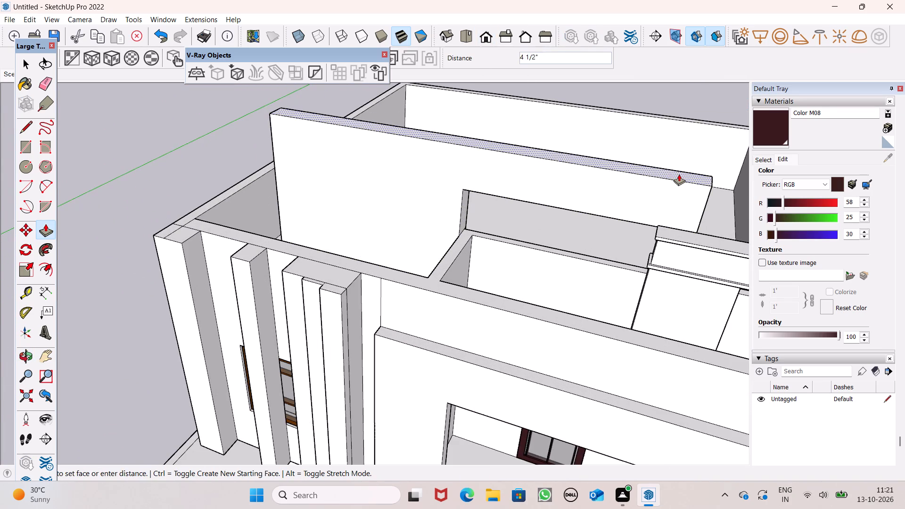
pyautogui.moveTo(679, 174); pyautogui.dragTo(679, 186)
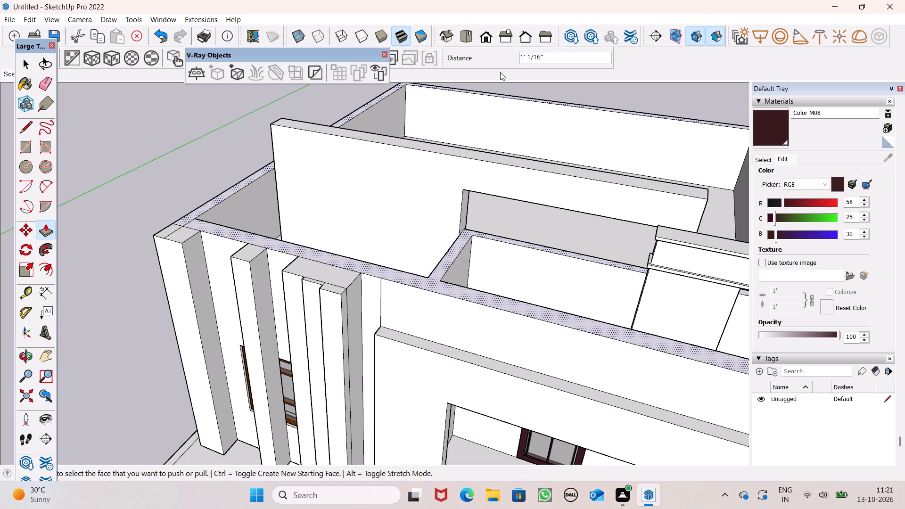
# Examine the reshaped rooftop wall and beam against the front fins and facade from several angles.
pyautogui.scroll(-1, 496, 72)
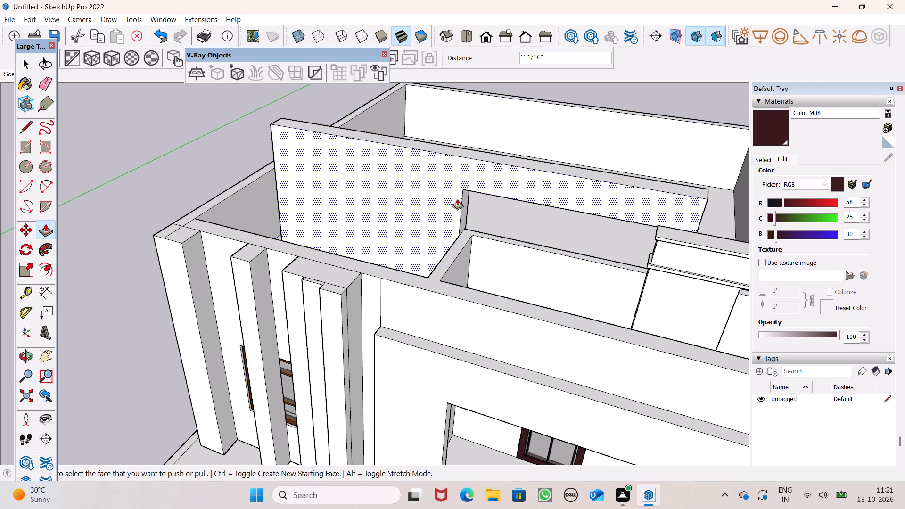
pyautogui.moveTo(471, 253); pyautogui.dragTo(476, 254, button='middle')
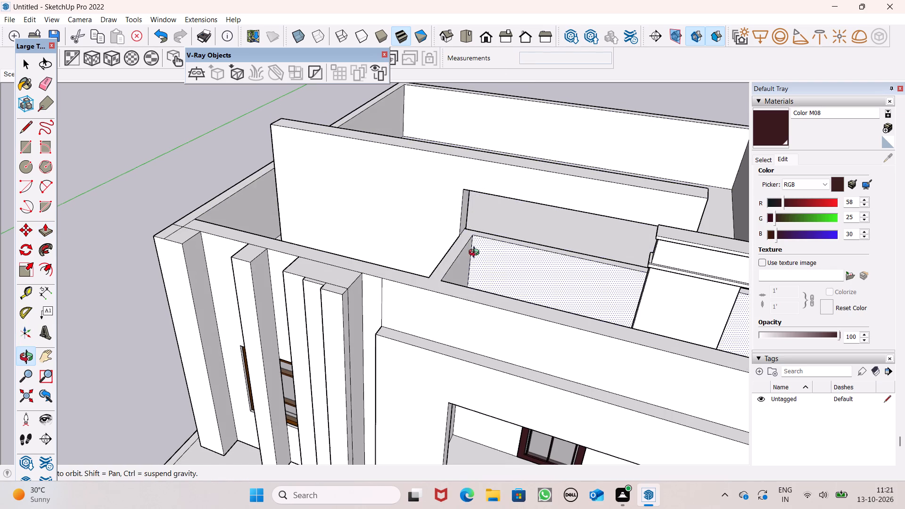
pyautogui.moveTo(476, 254); pyautogui.dragTo(689, 288, button='middle')
pyautogui.scroll(1, 684, 285)
pyautogui.scroll(4, 475, 195)
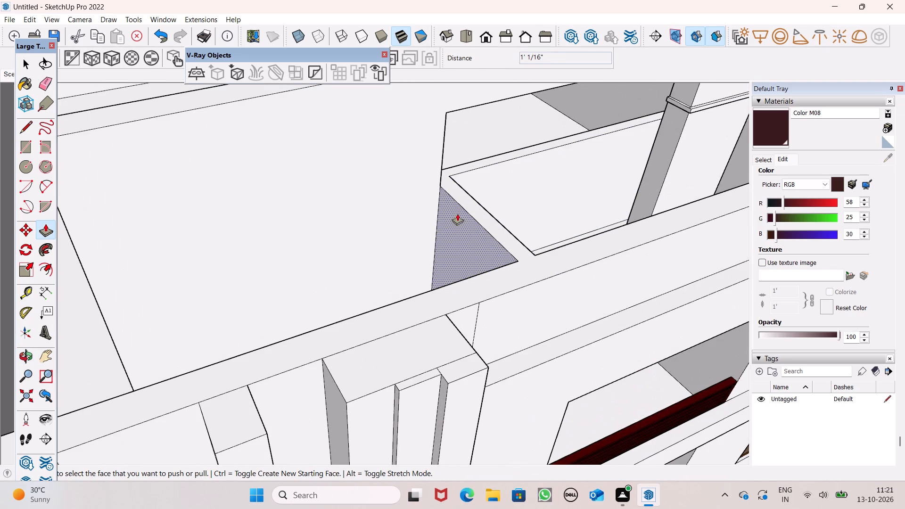
pyautogui.scroll(-7, 461, 191)
pyautogui.middleClick(473, 209)
pyautogui.moveTo(469, 214); pyautogui.dragTo(468, 215, button='middle')
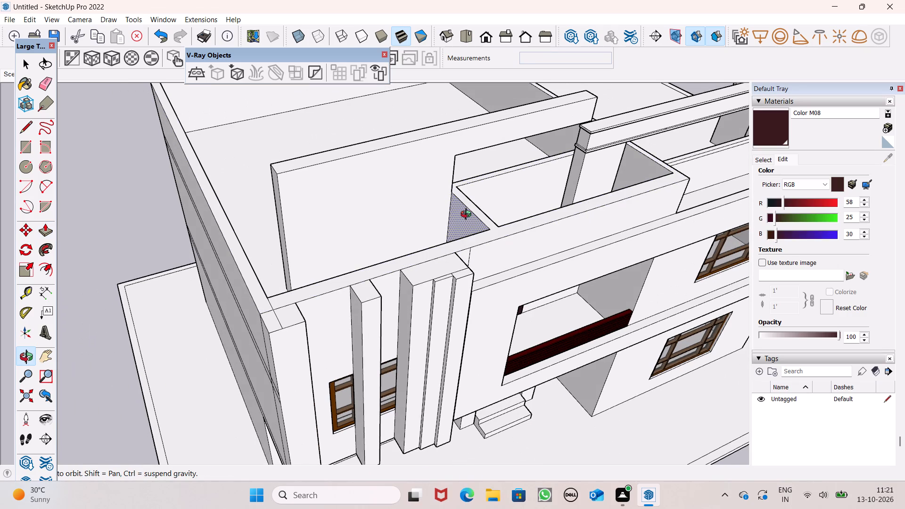
pyautogui.moveTo(468, 215); pyautogui.dragTo(450, 207, button='middle')
pyautogui.scroll(-4, 387, 169)
pyautogui.moveTo(485, 208); pyautogui.dragTo(403, 125, button='middle')
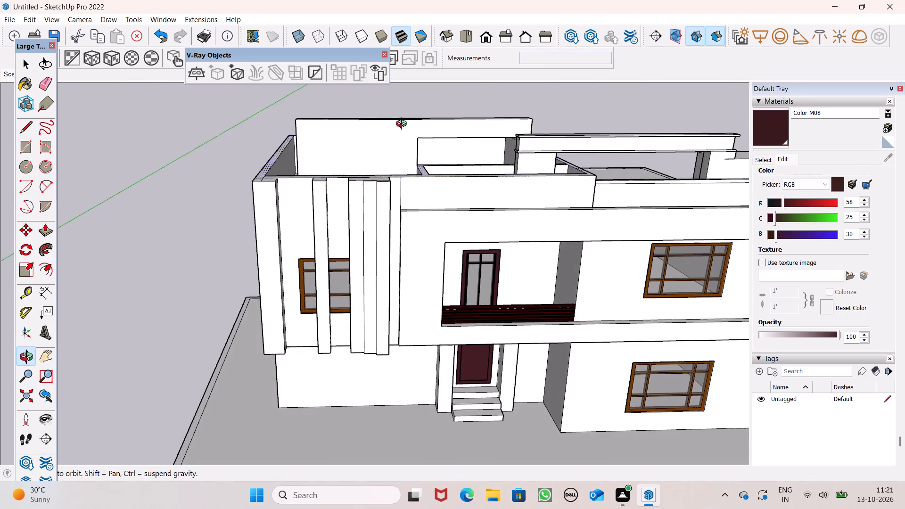
pyautogui.moveTo(403, 125); pyautogui.dragTo(401, 123, button='middle')
pyautogui.scroll(1, 402, 123)
pyautogui.scroll(-2, 339, 147)
pyautogui.scroll(-2, 424, 177)
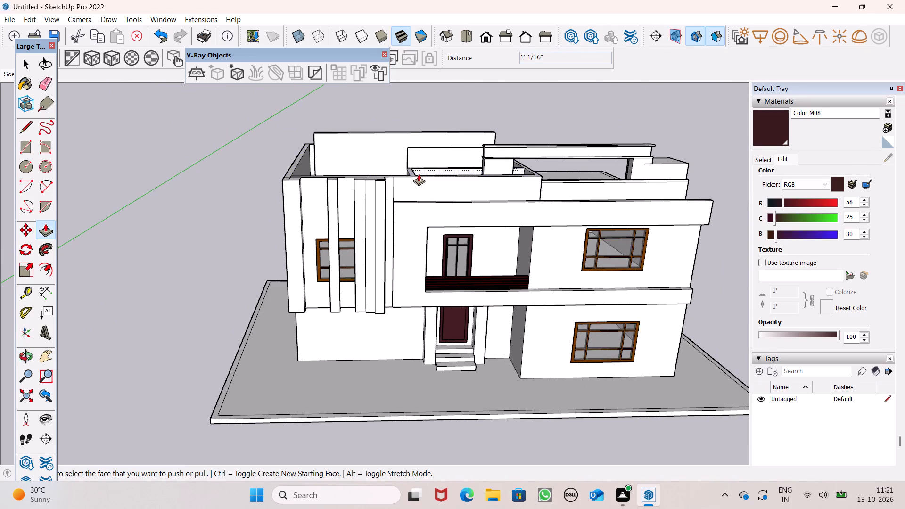
pyautogui.scroll(1, 397, 151)
pyautogui.scroll(-3, 331, 187)
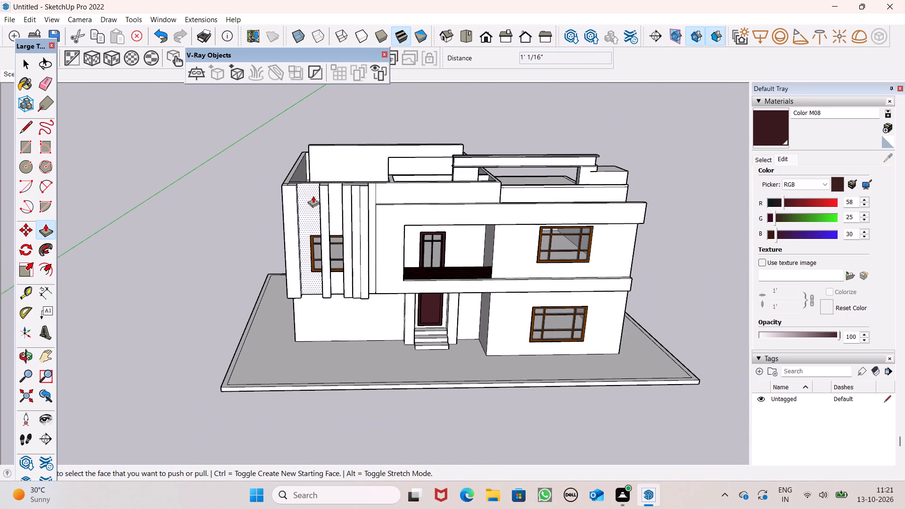
pyautogui.press('space')
pyautogui.scroll(-5, 480, 287)
pyautogui.moveTo(481, 297); pyautogui.dragTo(601, 174, button='middle')
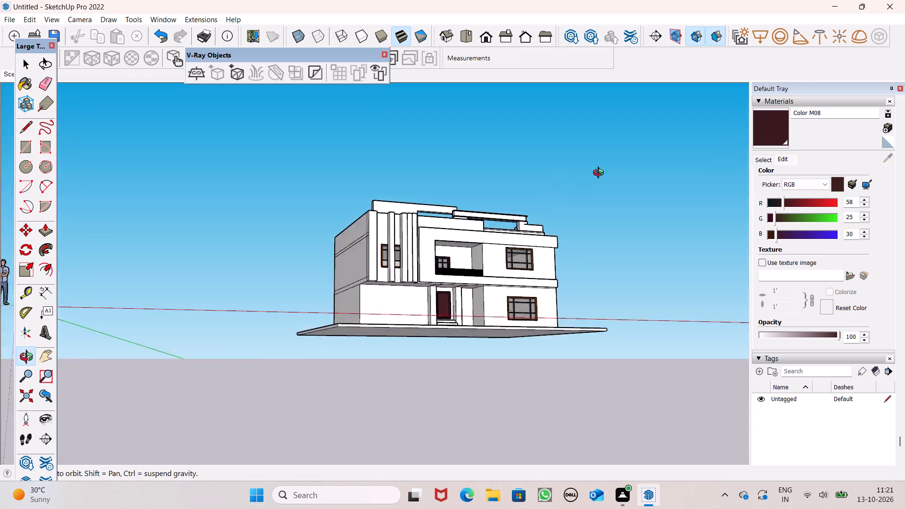
pyautogui.moveTo(601, 174); pyautogui.dragTo(740, 271, button='middle')
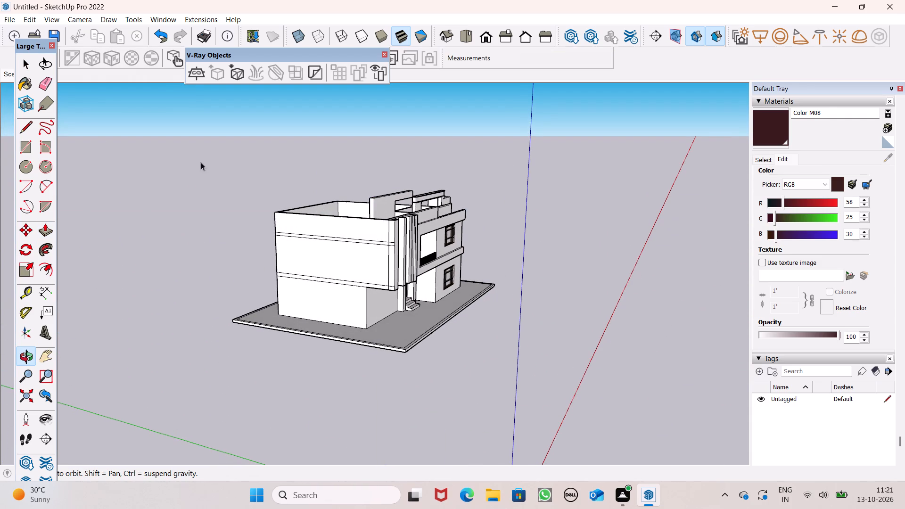
# Erase the leftover horizontal and vertical edges on the side wall next to the fins, keeping the overhang's bottom edge.
pyautogui.click(47, 79)
pyautogui.scroll(1, 417, 295)
pyautogui.scroll(-1, 419, 296)
pyautogui.scroll(3, 419, 296)
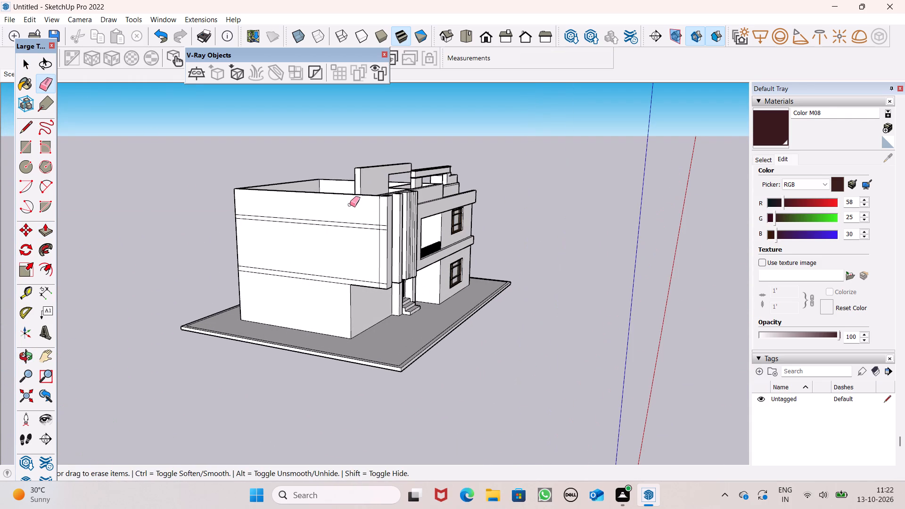
pyautogui.moveTo(347, 202); pyautogui.dragTo(347, 224)
pyautogui.scroll(8, 366, 205)
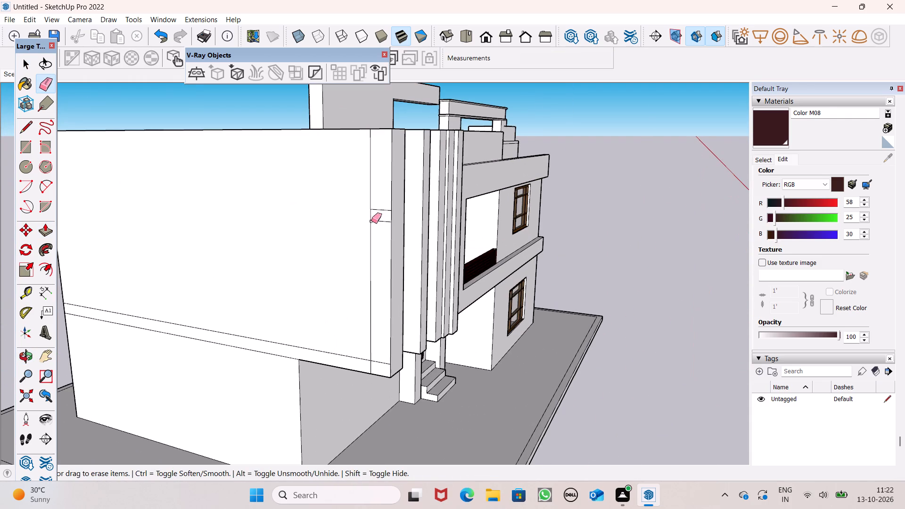
pyautogui.moveTo(378, 207); pyautogui.dragTo(370, 227)
pyautogui.moveTo(370, 211); pyautogui.dragTo(352, 239)
pyautogui.click(306, 354)
pyautogui.click(332, 353)
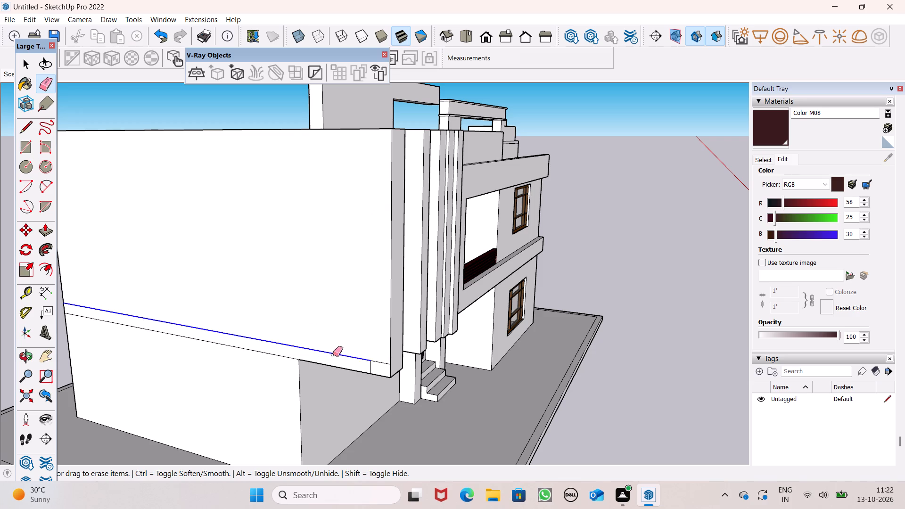
pyautogui.click(371, 361)
pyautogui.click(375, 361)
# Erase the pair of leftover horizontal floor-level edges across the side wall farthest from the fins.
pyautogui.scroll(-4, 322, 203)
pyautogui.scroll(-4, 404, 164)
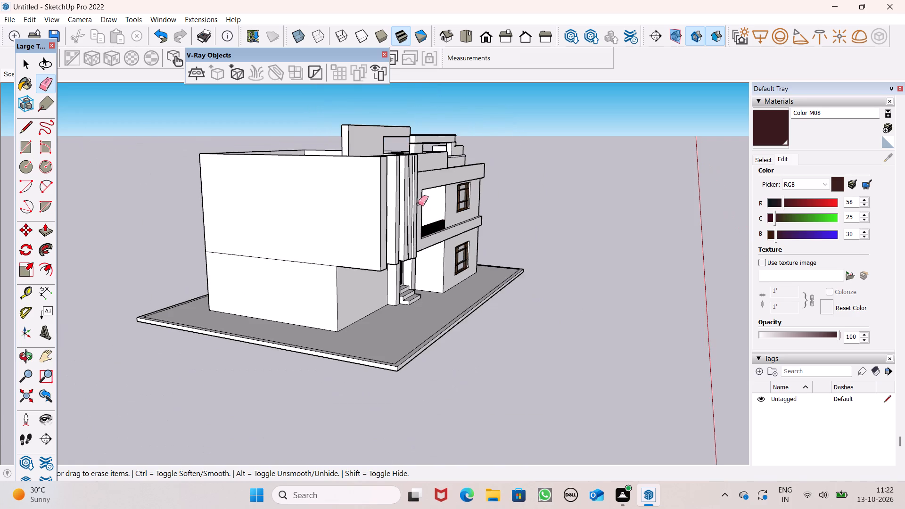
pyautogui.moveTo(440, 238); pyautogui.dragTo(34, 161, button='middle')
pyautogui.scroll(-3, 282, 116)
pyautogui.moveTo(464, 192); pyautogui.dragTo(192, 263, button='middle')
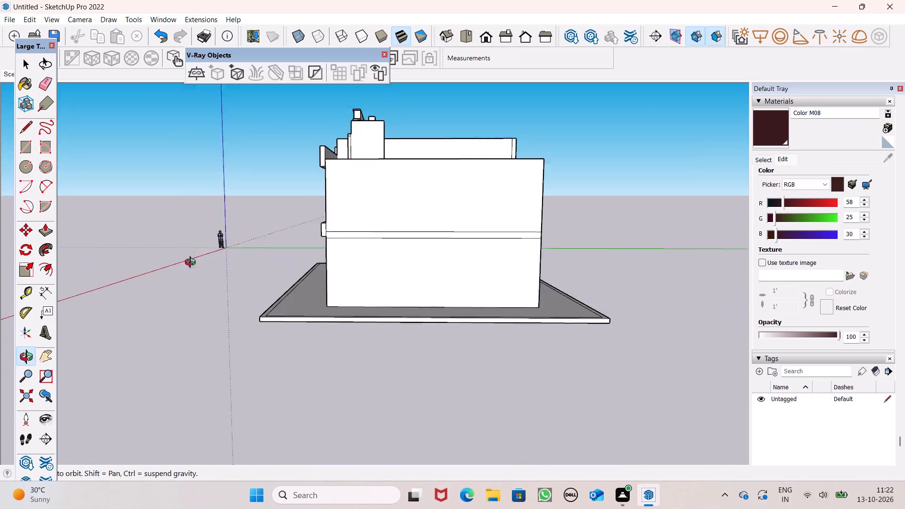
pyautogui.moveTo(192, 263); pyautogui.dragTo(169, 292, button='middle')
pyautogui.scroll(2, 417, 279)
pyautogui.scroll(-1, 418, 279)
pyautogui.scroll(3, 418, 279)
pyautogui.moveTo(411, 271); pyautogui.dragTo(411, 278)
pyautogui.moveTo(412, 262); pyautogui.dragTo(412, 275)
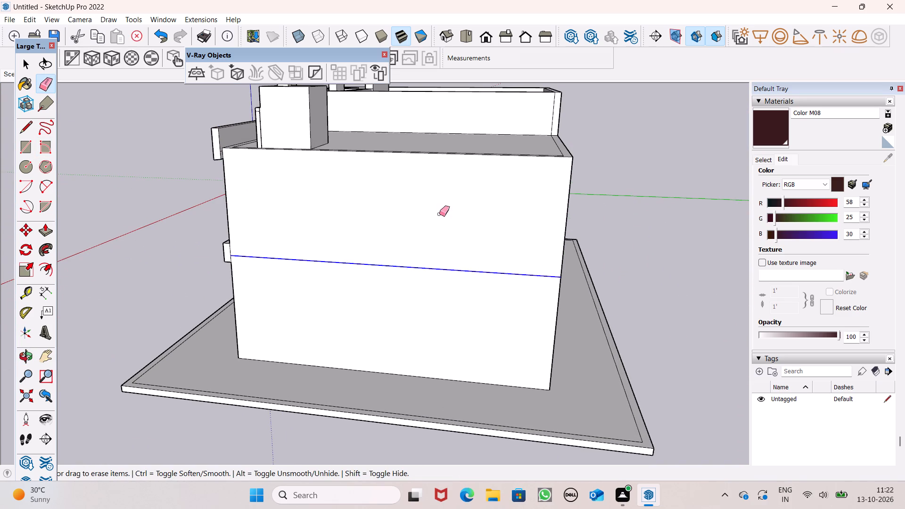
# Erase the leftover horizontal edges on the rear wall and the short stub edge below the raised parapet's corner.
pyautogui.scroll(-4, 441, 215)
pyautogui.moveTo(497, 244); pyautogui.dragTo(204, 194, button='middle')
pyautogui.moveTo(310, 200); pyautogui.dragTo(311, 226)
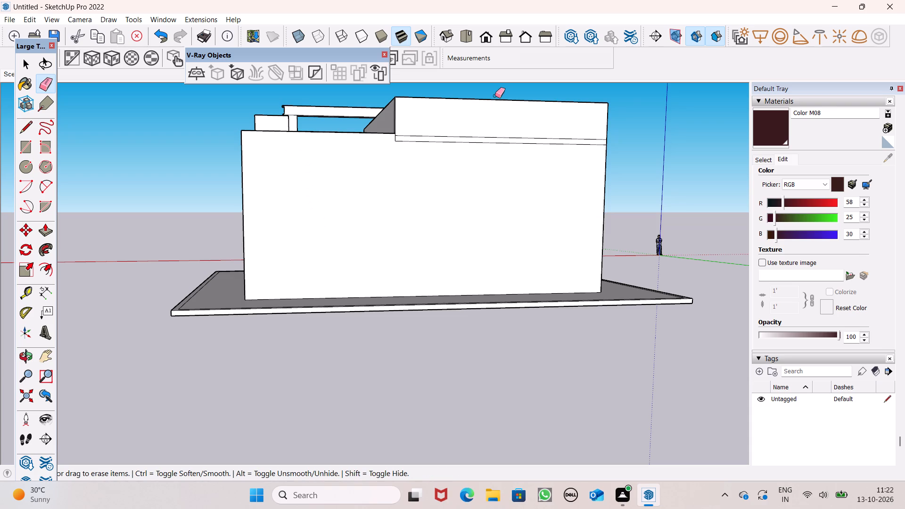
pyautogui.scroll(3, 495, 96)
pyautogui.moveTo(469, 154); pyautogui.dragTo(465, 170)
pyautogui.click(340, 160)
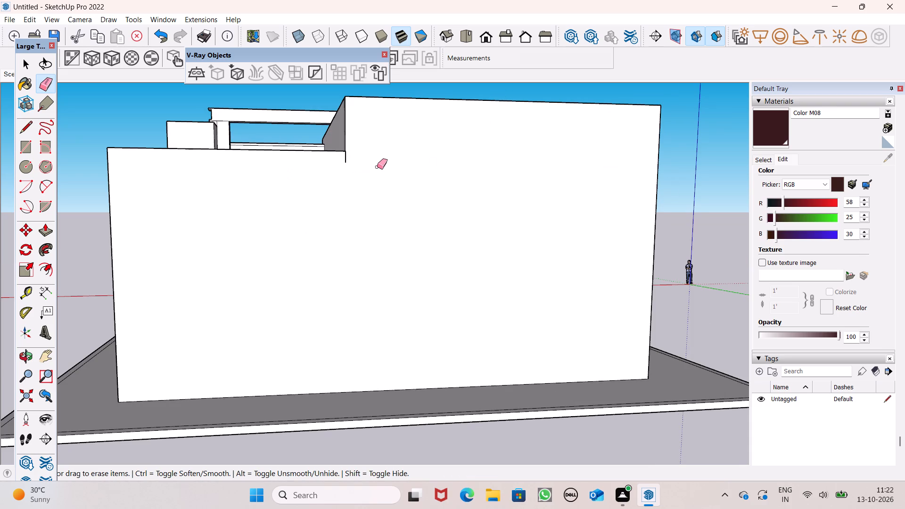
pyautogui.scroll(-7, 386, 155)
pyautogui.moveTo(376, 171); pyautogui.dragTo(478, 241, button='middle')
pyautogui.scroll(7, 420, 206)
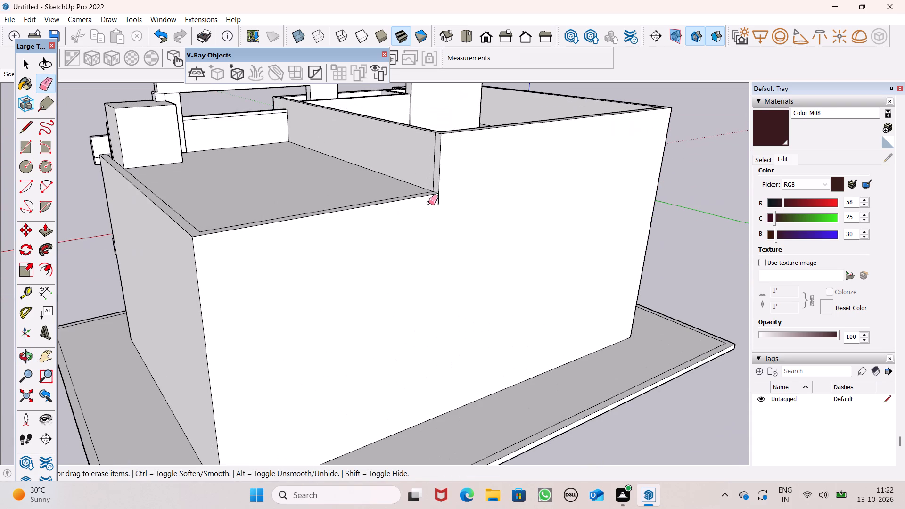
pyautogui.moveTo(432, 202); pyautogui.dragTo(444, 197)
# Examine the house's walls, roof and front facade from the side and front.
pyautogui.scroll(-1, 449, 181)
pyautogui.scroll(1, 449, 184)
pyautogui.scroll(-5, 449, 184)
pyautogui.moveTo(442, 199); pyautogui.dragTo(660, 257, button='middle')
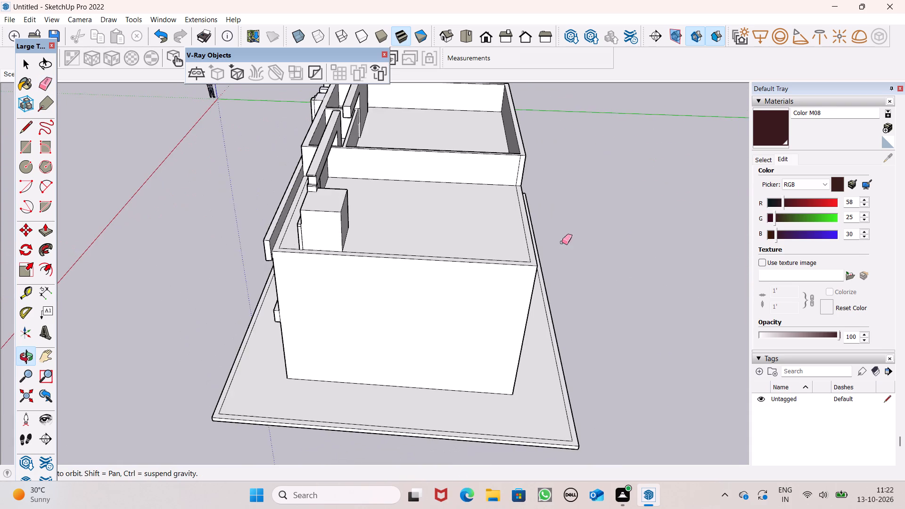
pyautogui.moveTo(481, 237); pyautogui.dragTo(730, 180, button='middle')
pyautogui.moveTo(455, 188); pyautogui.dragTo(569, 182, button='middle')
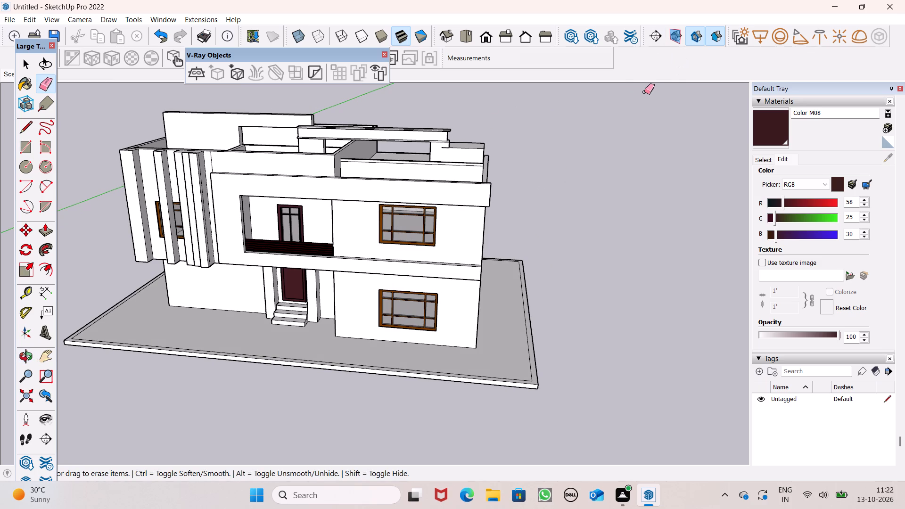
pyautogui.scroll(-1, 581, 140)
pyautogui.moveTo(564, 140); pyautogui.dragTo(598, 124, button='middle')
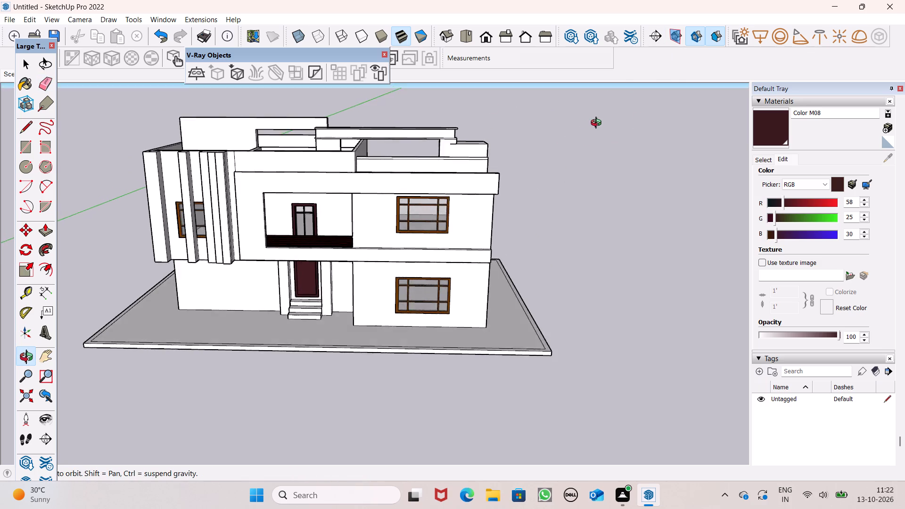
pyautogui.moveTo(598, 124); pyautogui.dragTo(672, 119, button='middle')
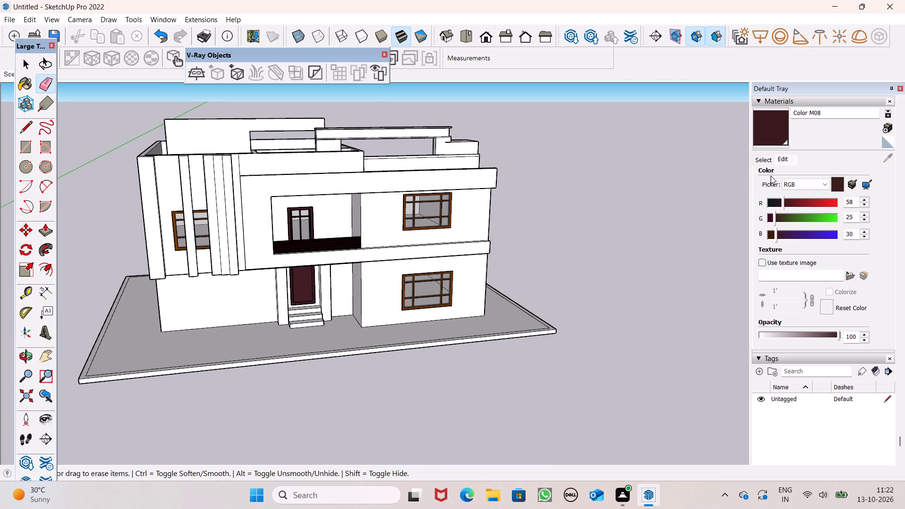
# Paint the projecting frame on the front facade with Granite Dark Gray from the Stone materials.
pyautogui.click(765, 157)
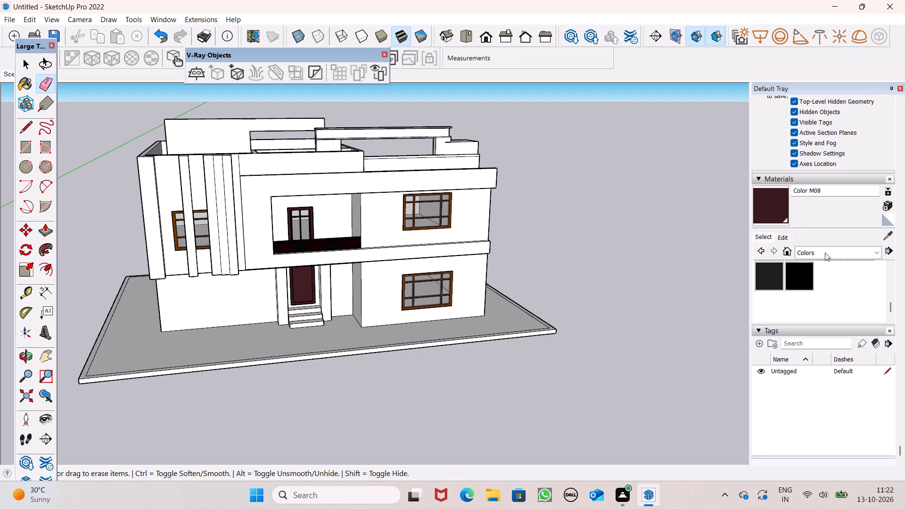
pyautogui.click(825, 253)
pyautogui.click(823, 361)
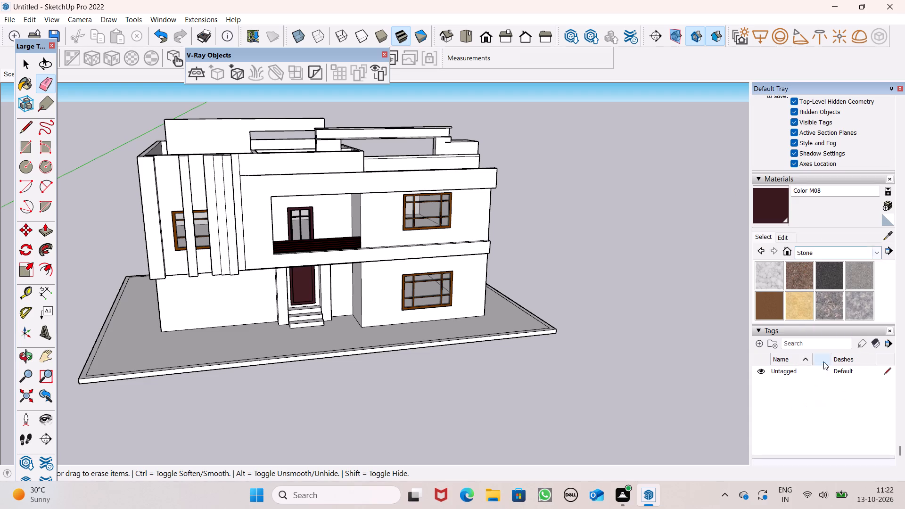
pyautogui.scroll(-1, 836, 304)
pyautogui.click(832, 280)
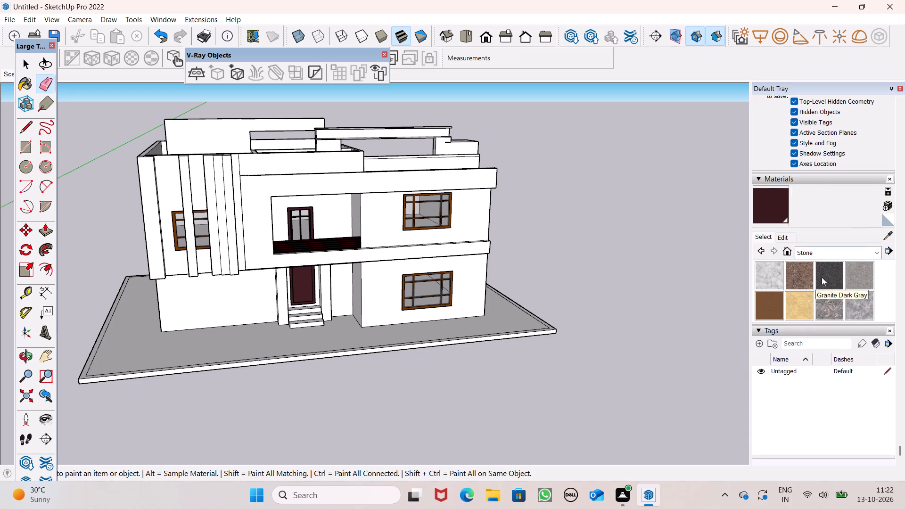
pyautogui.scroll(6, 266, 175)
pyautogui.click(269, 208)
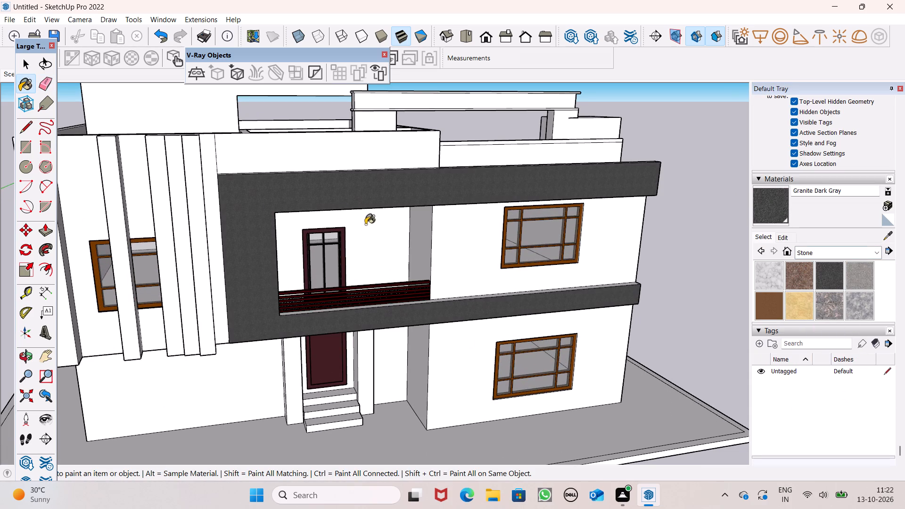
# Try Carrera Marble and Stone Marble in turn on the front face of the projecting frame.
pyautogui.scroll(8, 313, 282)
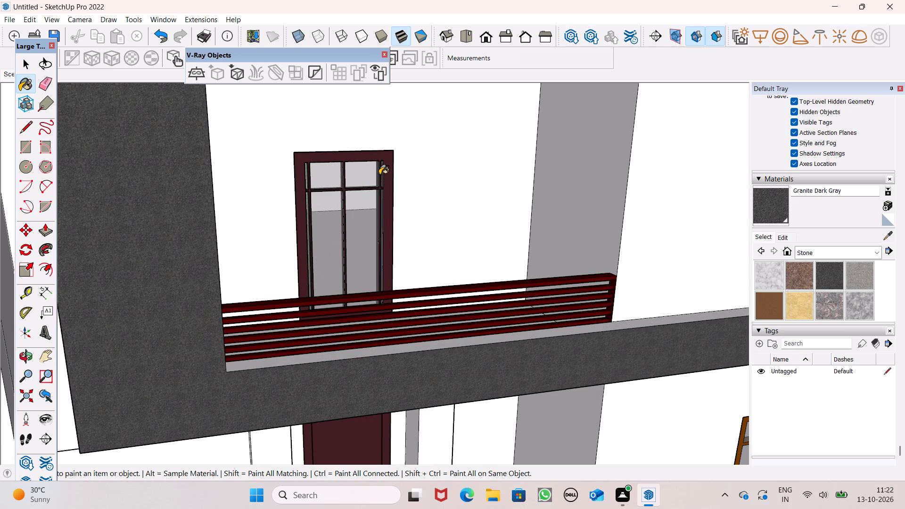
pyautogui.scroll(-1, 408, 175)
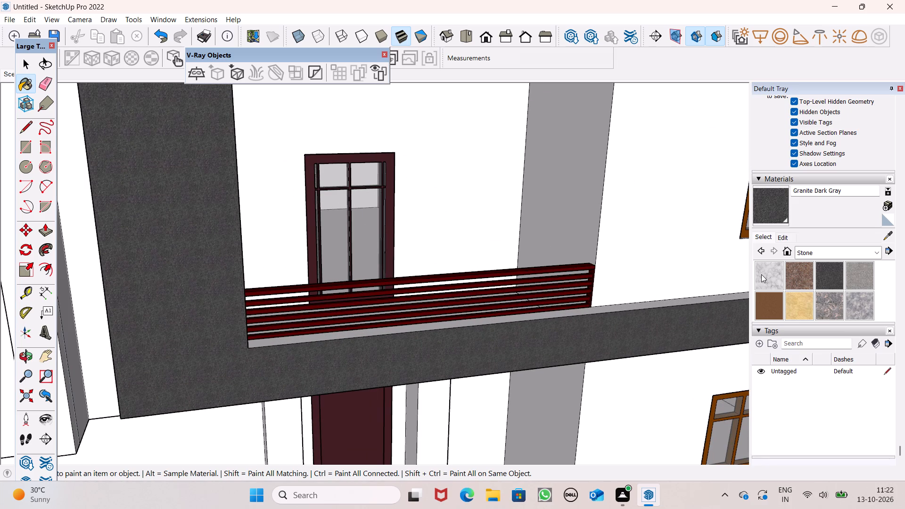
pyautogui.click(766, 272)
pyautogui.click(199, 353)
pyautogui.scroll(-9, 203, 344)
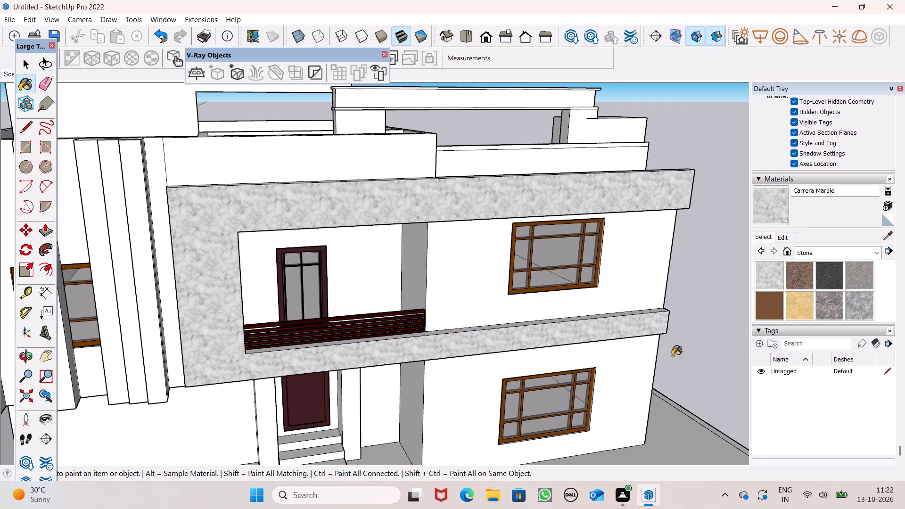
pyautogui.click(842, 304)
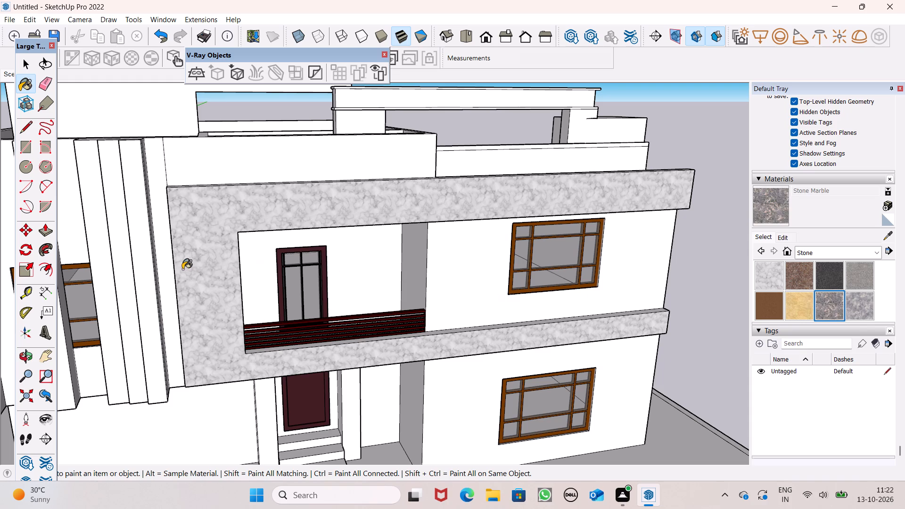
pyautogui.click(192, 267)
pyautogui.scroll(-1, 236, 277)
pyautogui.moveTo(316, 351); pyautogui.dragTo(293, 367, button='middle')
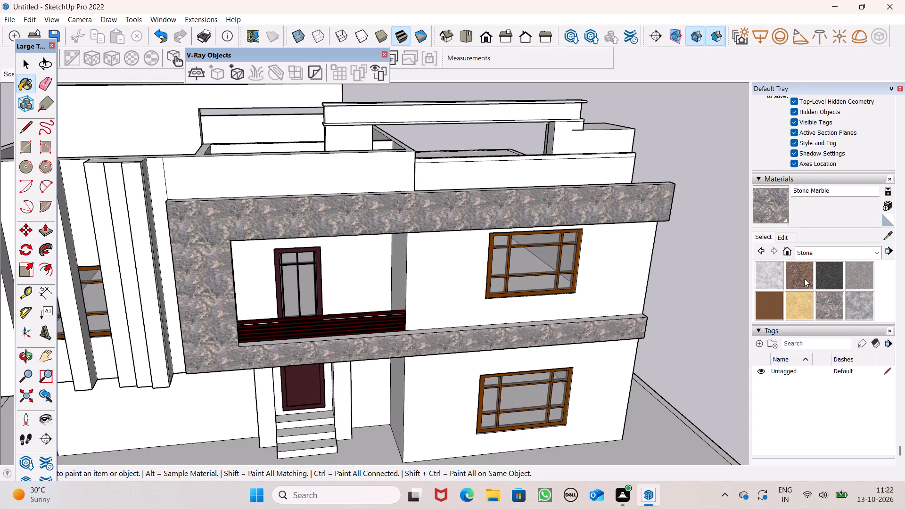
# Repaint the front face of the projecting frame with Granite Dark Gray.
pyautogui.click(825, 272)
pyautogui.click(249, 214)
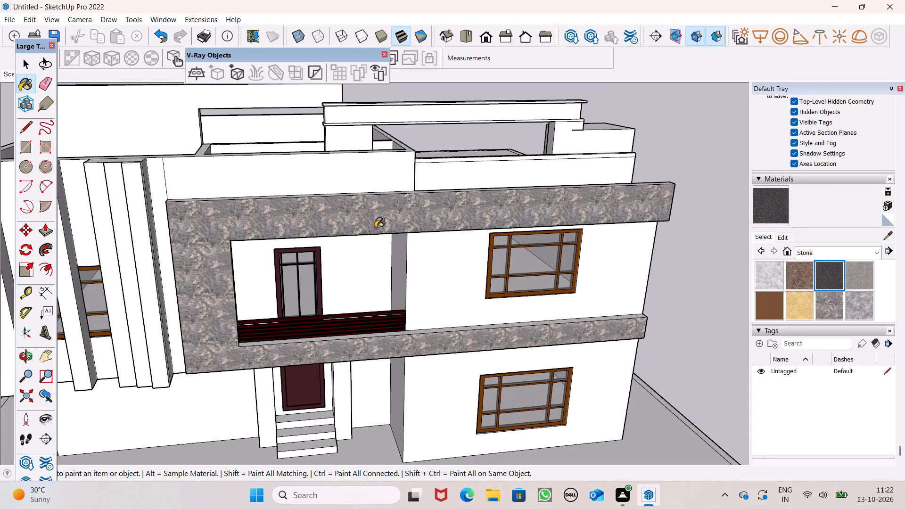
# Set the Granite Dark Gray texture size to 3' with its proportions kept.
pyautogui.scroll(3, 375, 228)
pyautogui.scroll(-1, 376, 228)
pyautogui.scroll(9, 376, 228)
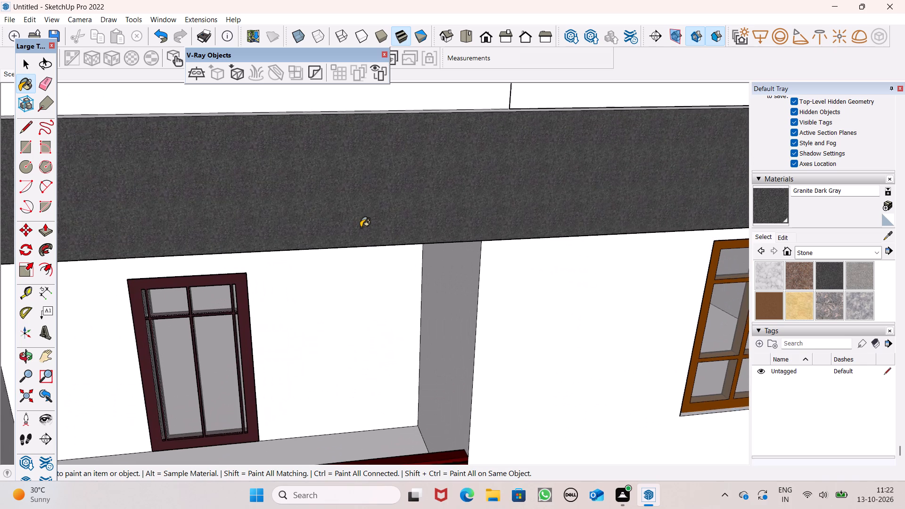
pyautogui.scroll(2, 361, 227)
pyautogui.scroll(-1, 362, 227)
pyautogui.scroll(2, 362, 227)
pyautogui.moveTo(785, 236); pyautogui.dragTo(782, 240)
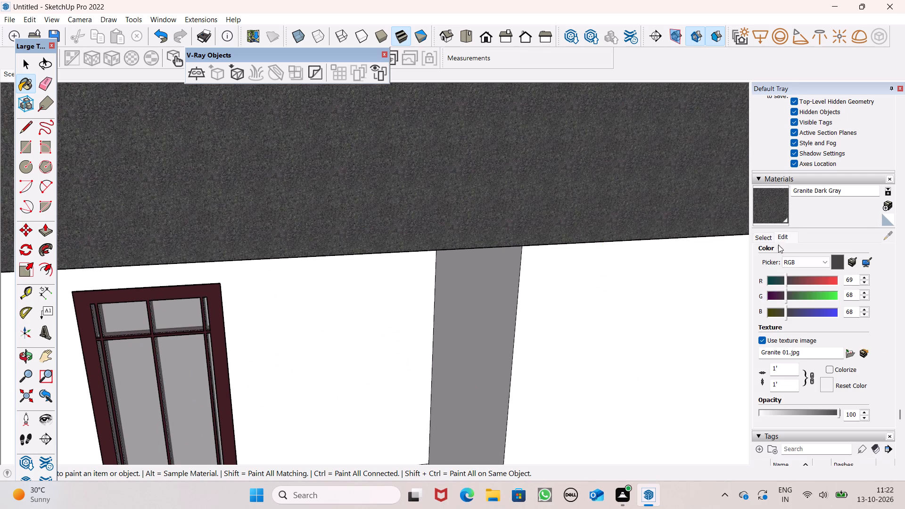
pyautogui.click(784, 373)
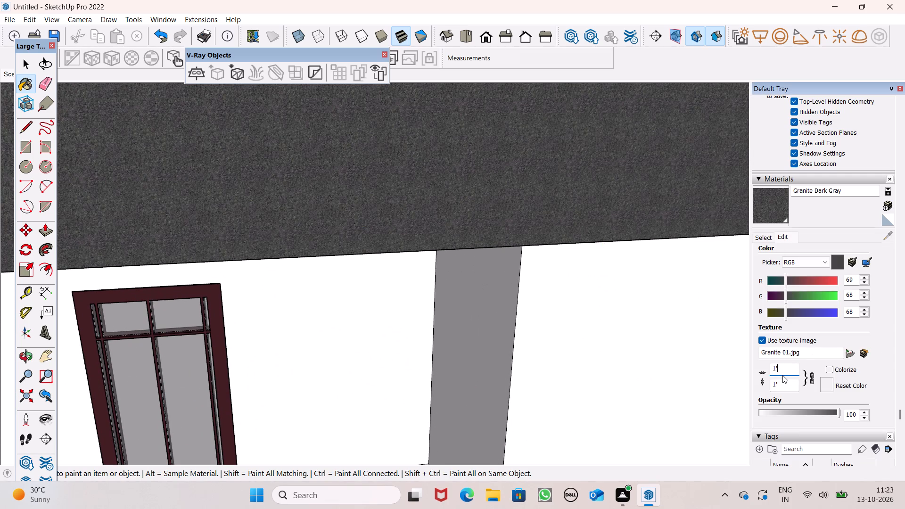
pyautogui.press('BackSpace')
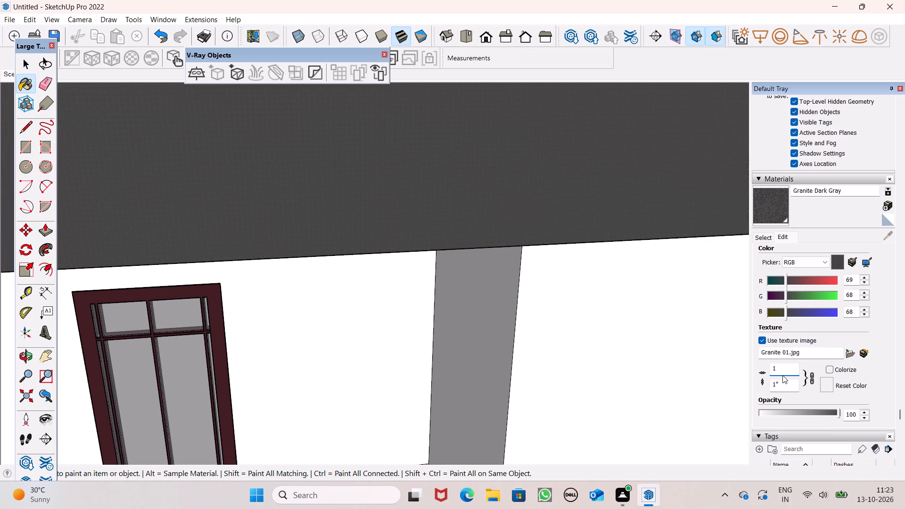
pyautogui.press('BackSpace')
pyautogui.press('3')
pyautogui.press("'")
pyautogui.press('Return')
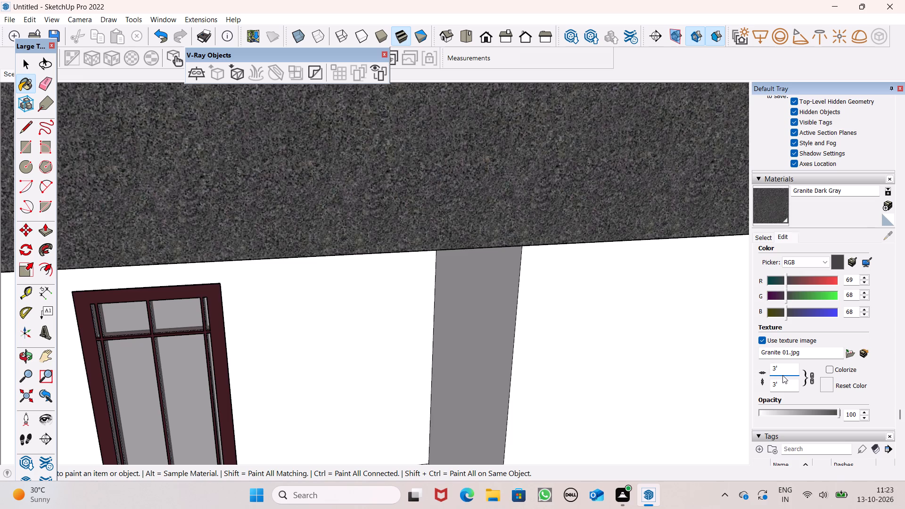
# Paint the frame's top face and its outer side face next to the vertical fins with Granite Dark Gray.
pyautogui.scroll(-7, 711, 287)
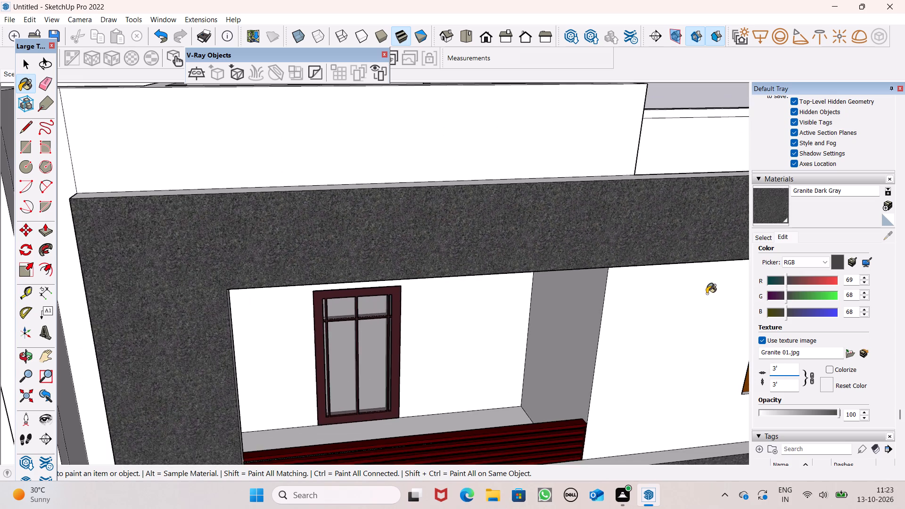
pyautogui.scroll(-7, 707, 294)
pyautogui.scroll(-2, 521, 312)
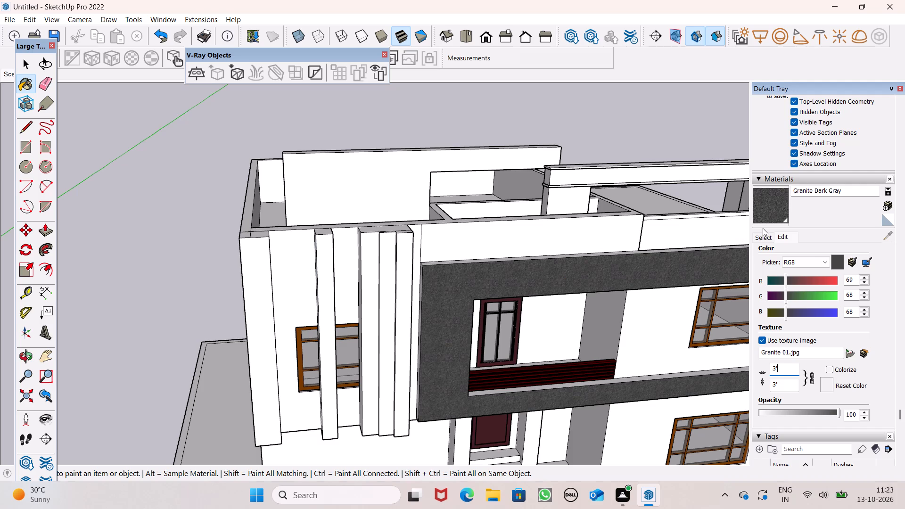
pyautogui.click(763, 216)
pyautogui.moveTo(414, 266); pyautogui.dragTo(427, 353, button='middle')
pyautogui.scroll(2, 443, 304)
pyautogui.scroll(-1, 444, 299)
pyautogui.scroll(2, 444, 298)
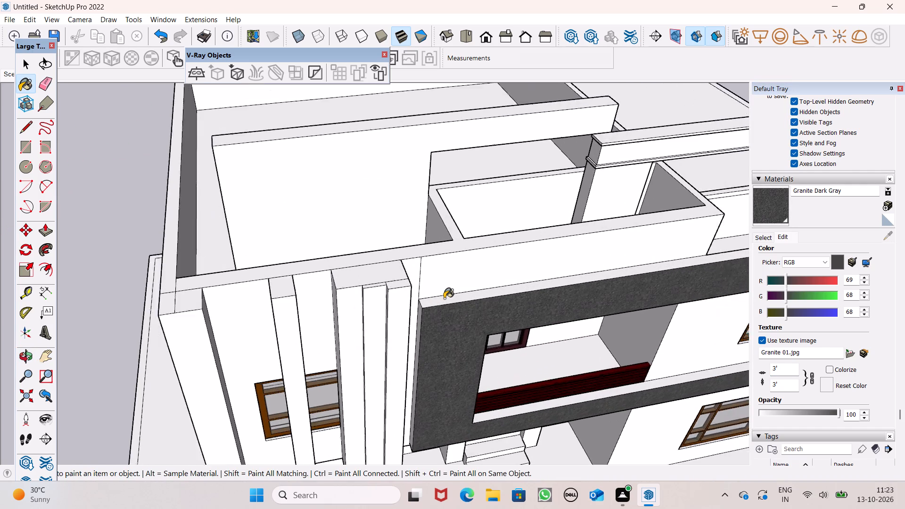
pyautogui.scroll(1, 444, 298)
pyautogui.click(444, 298)
pyautogui.moveTo(429, 318); pyautogui.dragTo(417, 273, button='middle')
pyautogui.scroll(6, 427, 315)
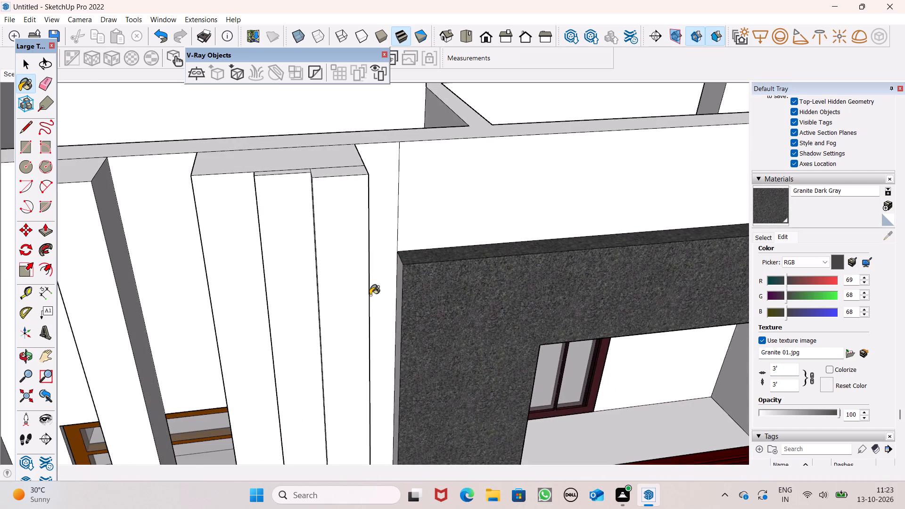
pyautogui.scroll(7, 382, 296)
pyautogui.click(424, 299)
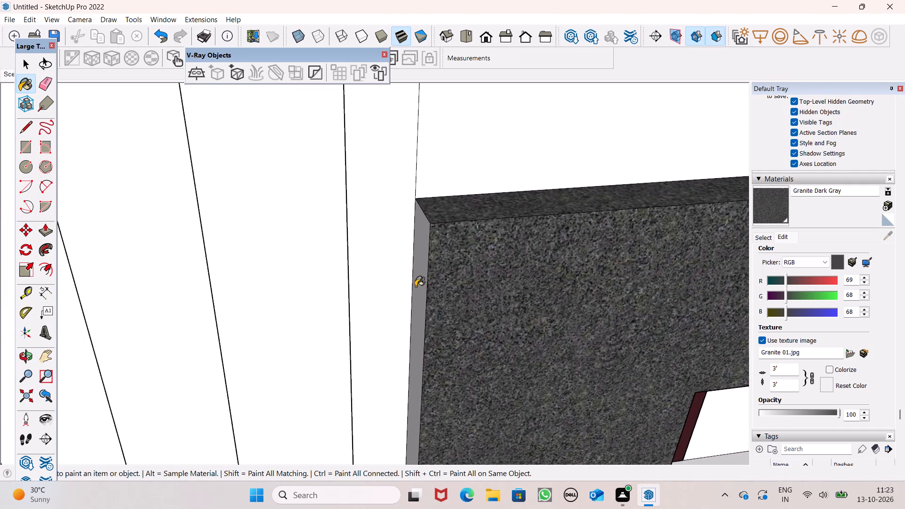
# Paint the lower band's top ledge and the balcony opening's inner side face near the fins with Granite Dark Gray.
pyautogui.scroll(-5, 371, 290)
pyautogui.scroll(-10, 319, 290)
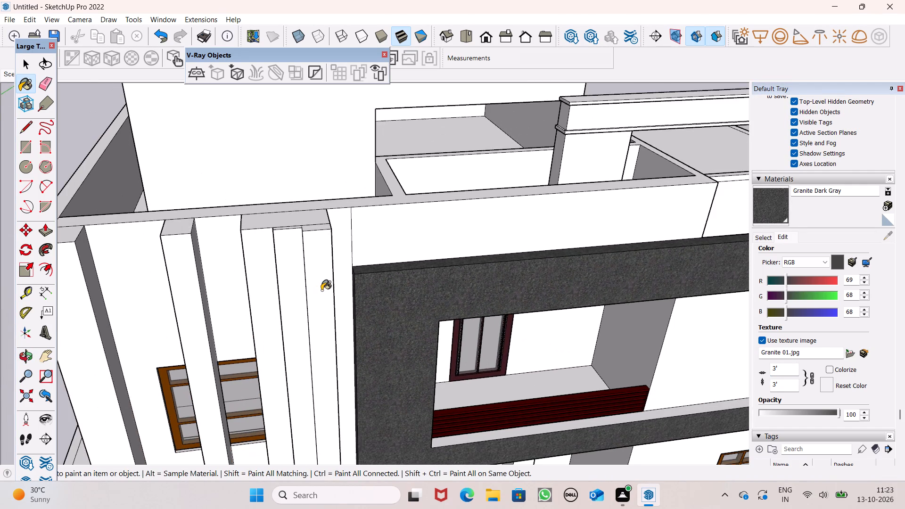
pyautogui.scroll(-5, 321, 290)
pyautogui.scroll(5, 421, 397)
pyautogui.click(426, 393)
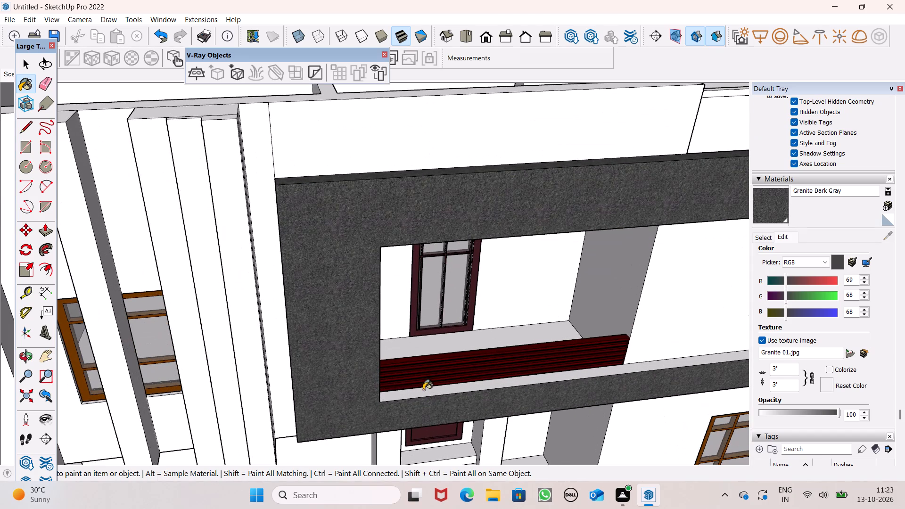
pyautogui.scroll(-3, 409, 312)
pyautogui.moveTo(483, 366); pyautogui.dragTo(259, 329, button='middle')
pyautogui.scroll(6, 324, 326)
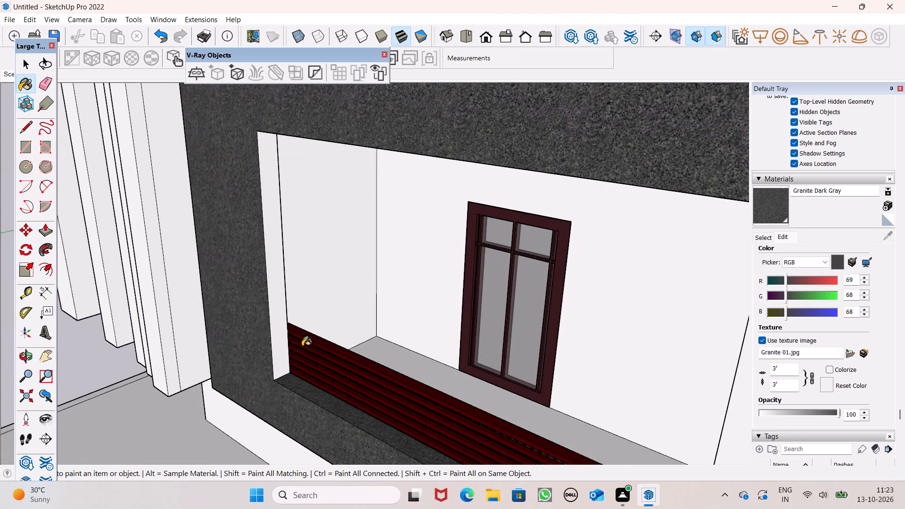
pyautogui.click(287, 348)
# Paint the undersides of the frame's upper and lower bands with Granite Dark Gray.
pyautogui.scroll(-5, 285, 339)
pyautogui.moveTo(318, 335); pyautogui.dragTo(372, 236, button='middle')
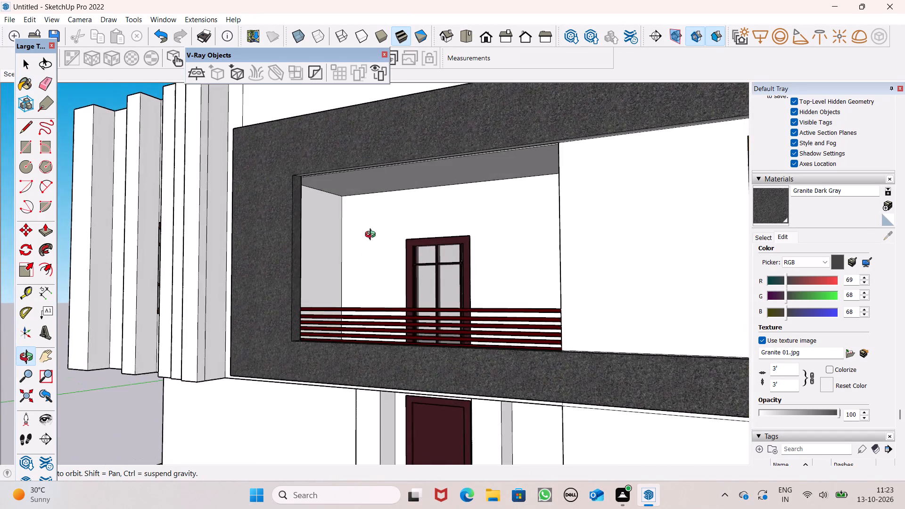
pyautogui.moveTo(372, 236); pyautogui.dragTo(323, 109, button='middle')
pyautogui.scroll(5, 326, 117)
pyautogui.click(316, 147)
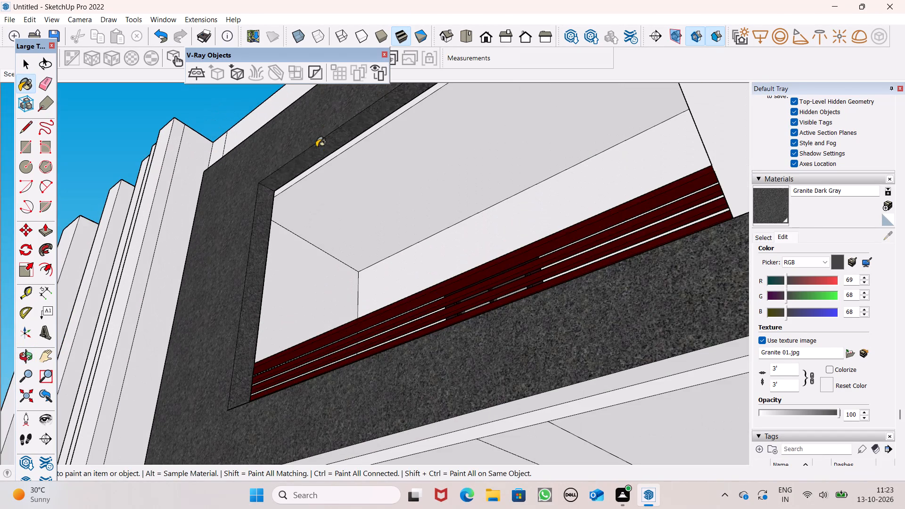
pyautogui.scroll(-11, 370, 246)
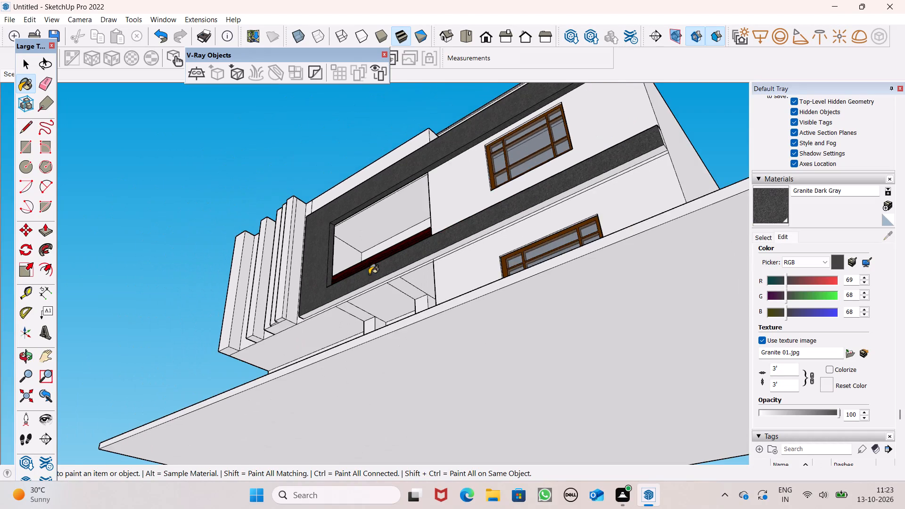
pyautogui.scroll(7, 367, 276)
pyautogui.click(357, 304)
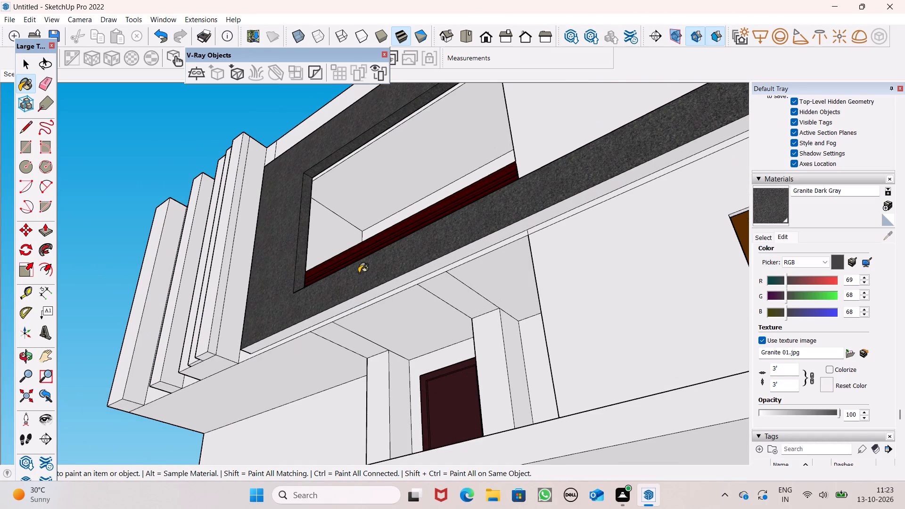
# Examine the granite-clad frame and the front facade from below and from the front.
pyautogui.scroll(-6, 359, 274)
pyautogui.moveTo(354, 292); pyautogui.dragTo(675, 358, button='middle')
pyautogui.scroll(-2, 452, 279)
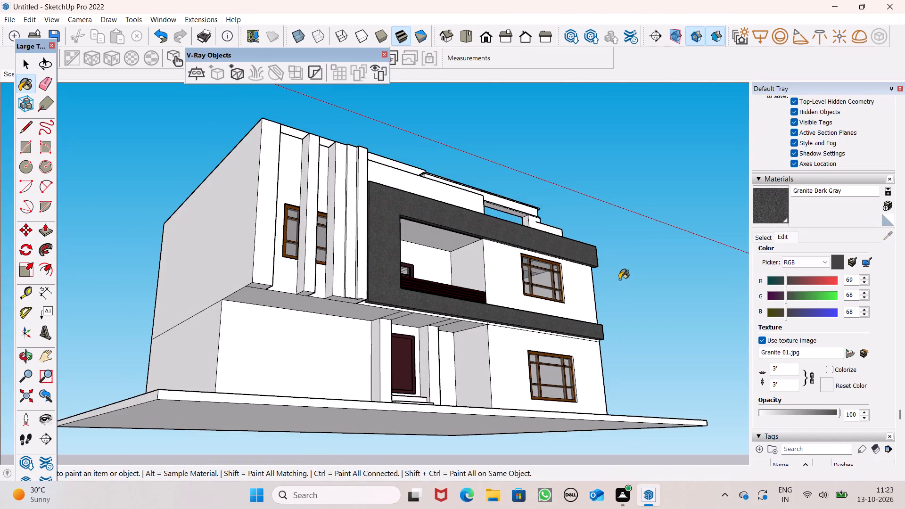
pyautogui.moveTo(623, 279); pyautogui.dragTo(451, 305, button='middle')
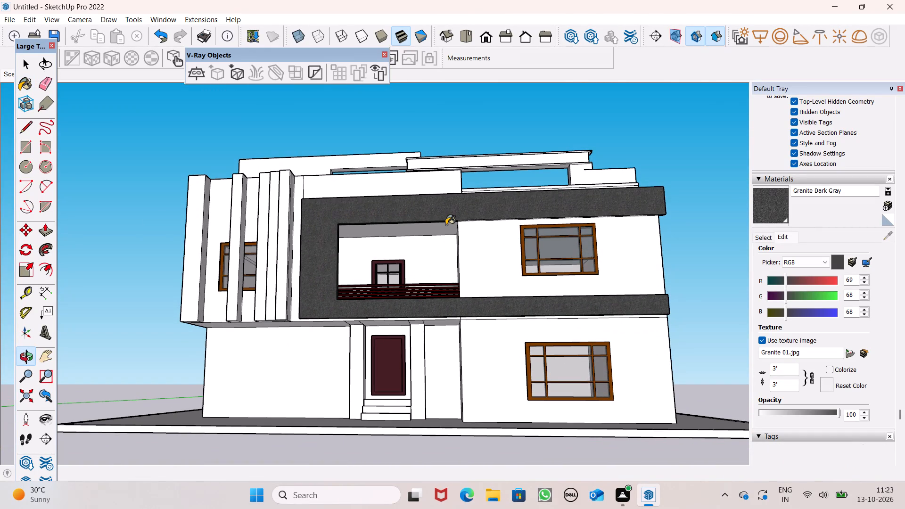
pyautogui.moveTo(518, 253); pyautogui.dragTo(511, 296, button='middle')
pyautogui.scroll(1, 518, 253)
pyautogui.scroll(2, 630, 321)
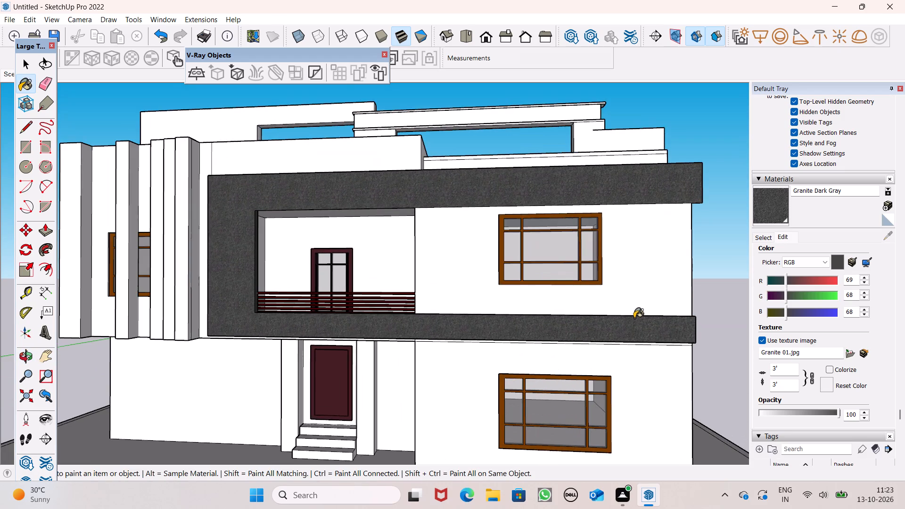
pyautogui.scroll(3, 679, 254)
pyautogui.moveTo(679, 244); pyautogui.dragTo(656, 114, button='middle')
pyautogui.scroll(1, 679, 244)
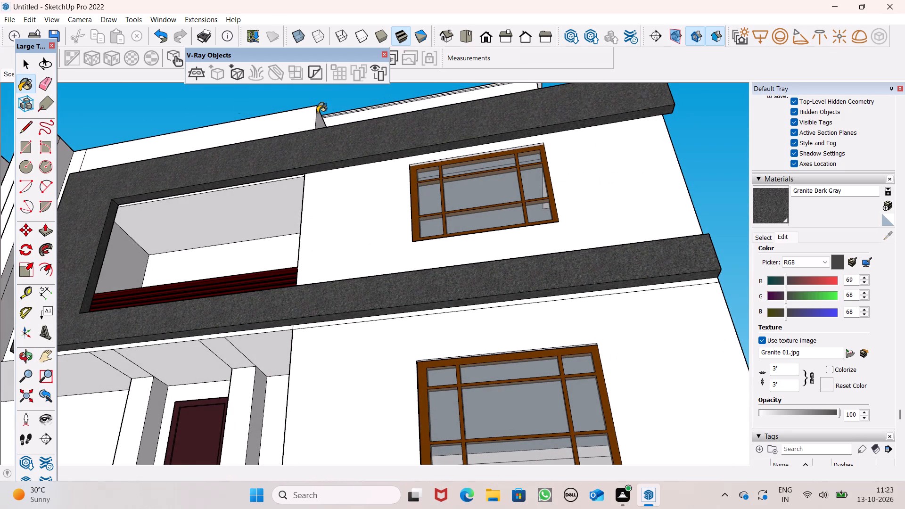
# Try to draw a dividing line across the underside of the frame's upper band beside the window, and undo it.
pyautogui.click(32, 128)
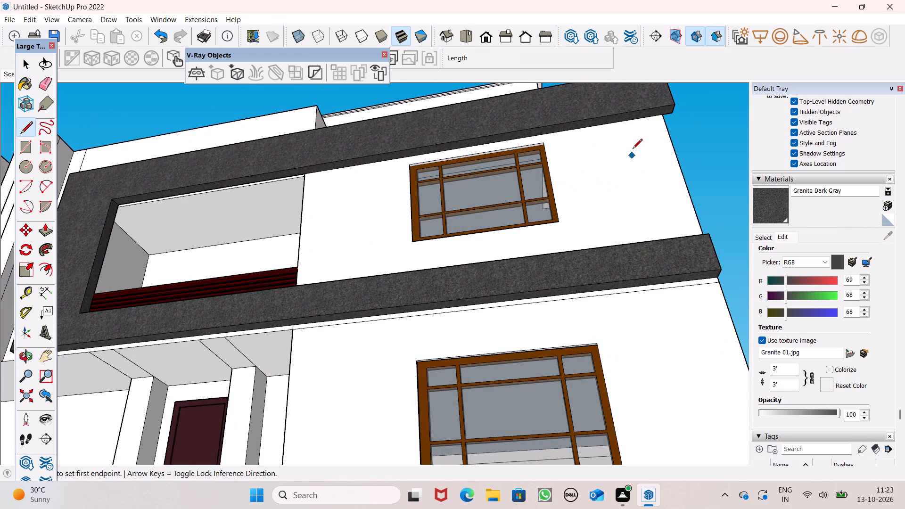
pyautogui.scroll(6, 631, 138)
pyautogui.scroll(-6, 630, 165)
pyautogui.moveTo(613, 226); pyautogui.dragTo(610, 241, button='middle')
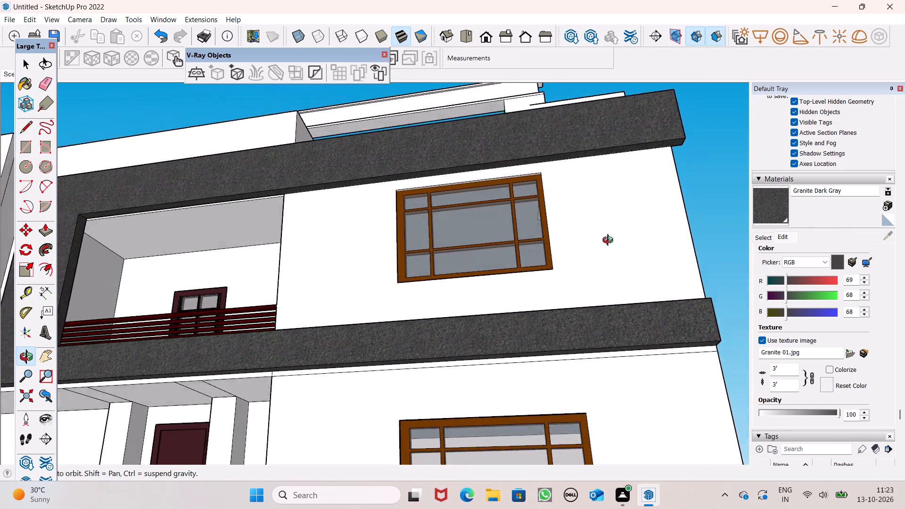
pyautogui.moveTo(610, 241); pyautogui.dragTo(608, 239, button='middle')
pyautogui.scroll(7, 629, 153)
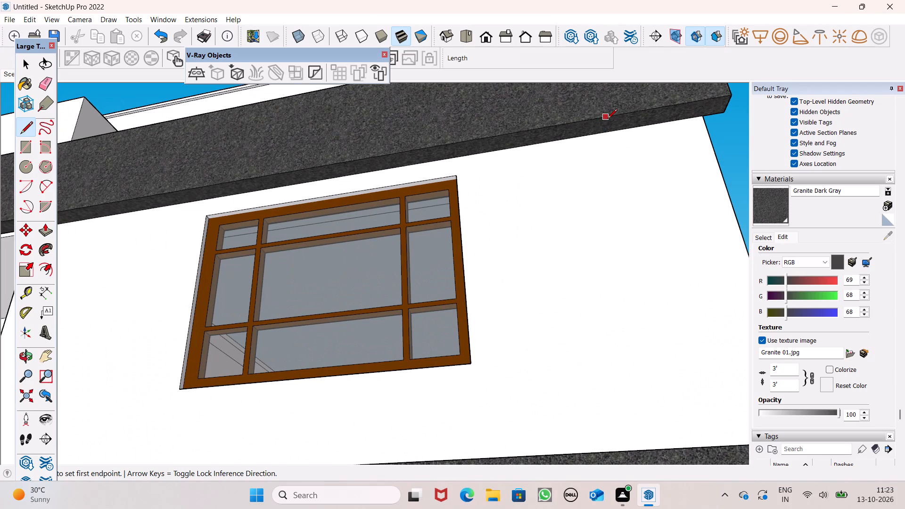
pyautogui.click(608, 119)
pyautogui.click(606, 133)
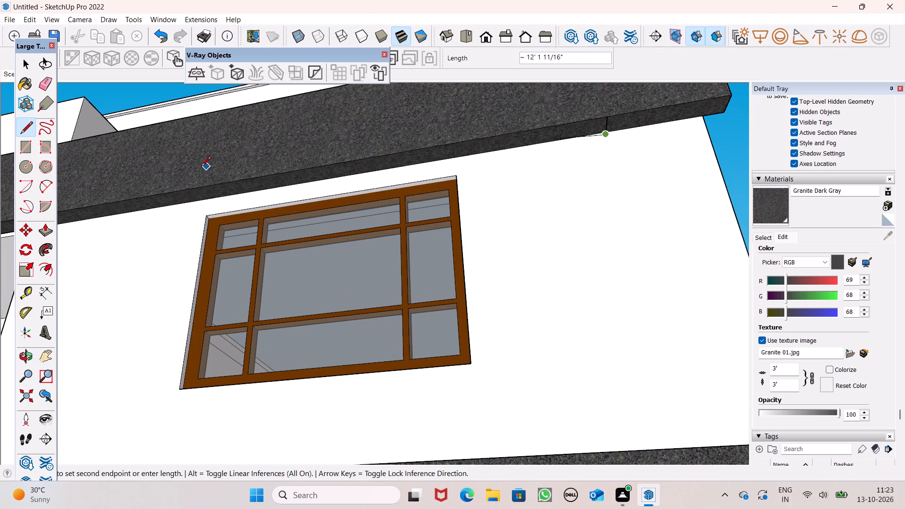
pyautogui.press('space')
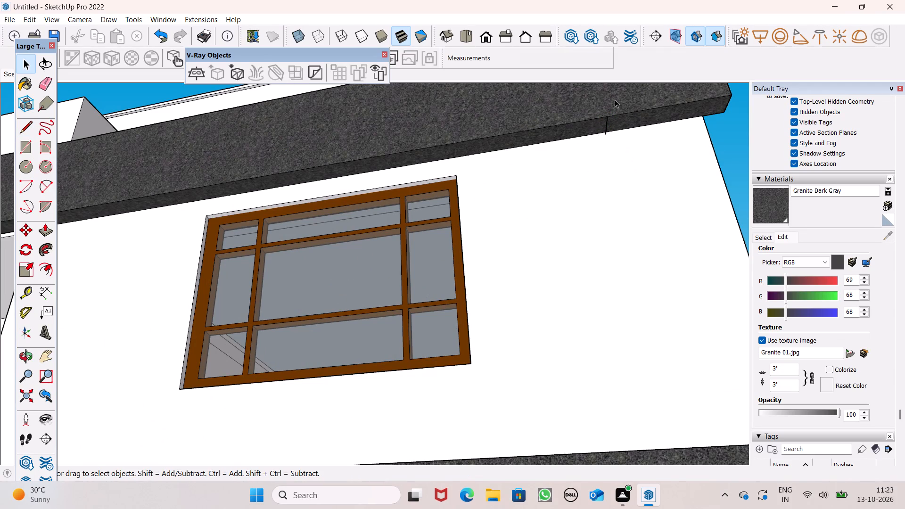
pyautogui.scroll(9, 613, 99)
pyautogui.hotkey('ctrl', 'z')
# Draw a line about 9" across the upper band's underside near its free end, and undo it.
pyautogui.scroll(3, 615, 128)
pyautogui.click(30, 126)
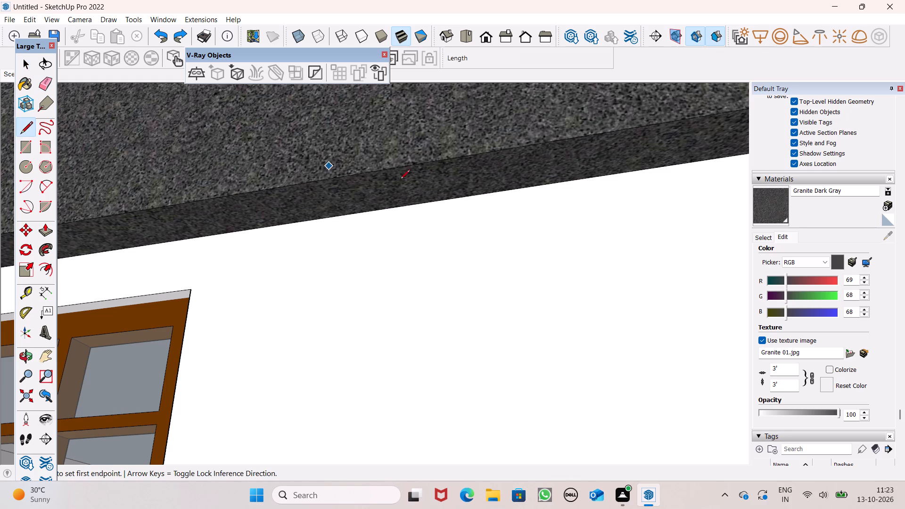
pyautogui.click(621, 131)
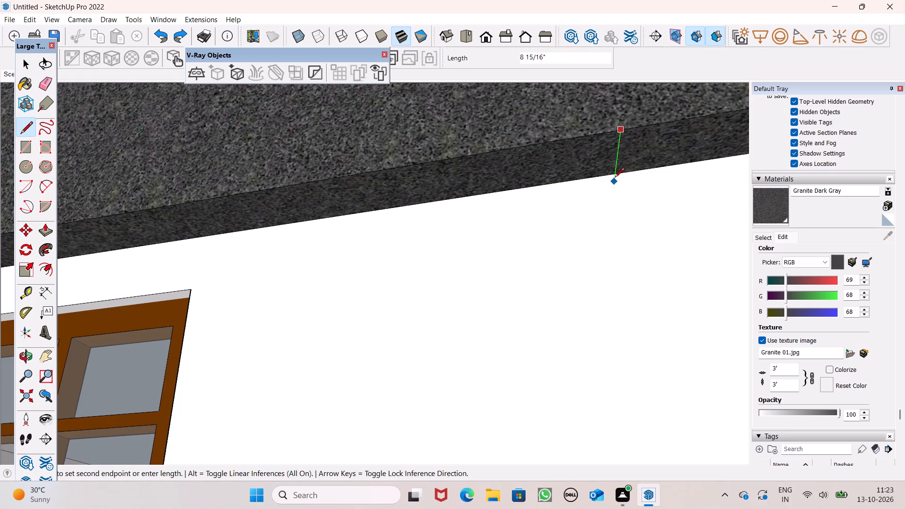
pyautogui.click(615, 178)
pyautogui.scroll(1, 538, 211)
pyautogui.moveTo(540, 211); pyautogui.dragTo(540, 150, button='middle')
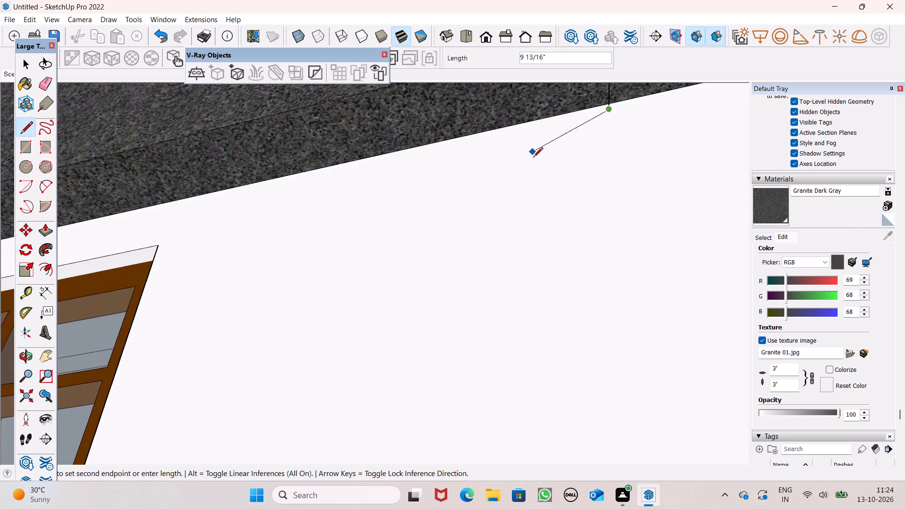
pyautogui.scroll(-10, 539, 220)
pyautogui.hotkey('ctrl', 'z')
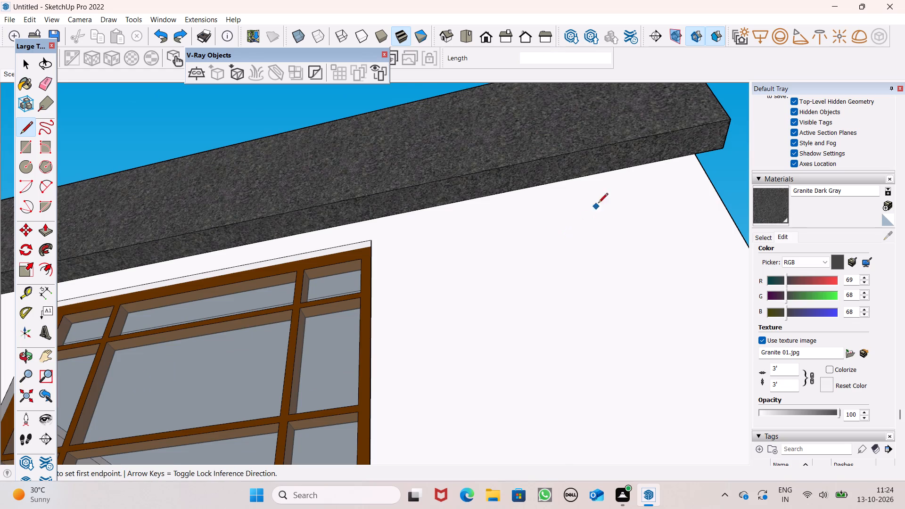
# Draw a line about 9" between the two edges of the upper band's underside, near the end away from the fins.
pyautogui.scroll(3, 588, 156)
pyautogui.scroll(-1, 579, 147)
pyautogui.scroll(17, 578, 143)
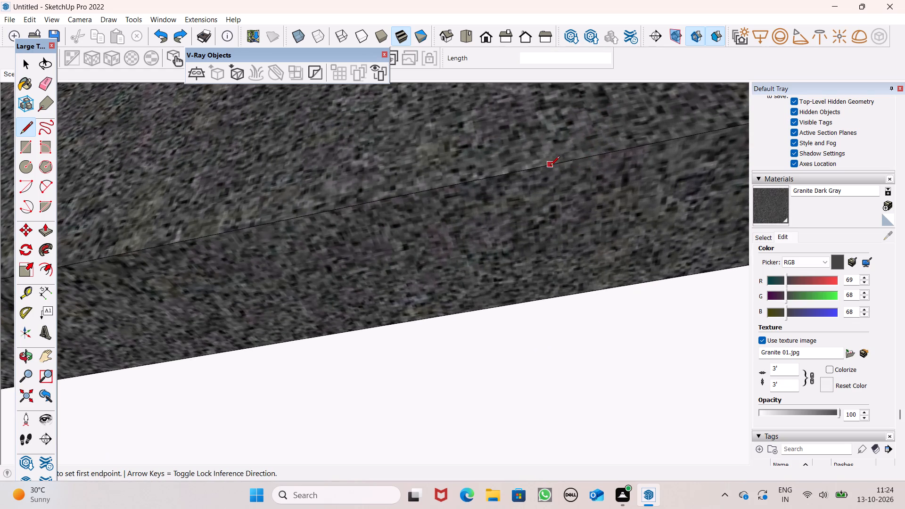
pyautogui.click(550, 166)
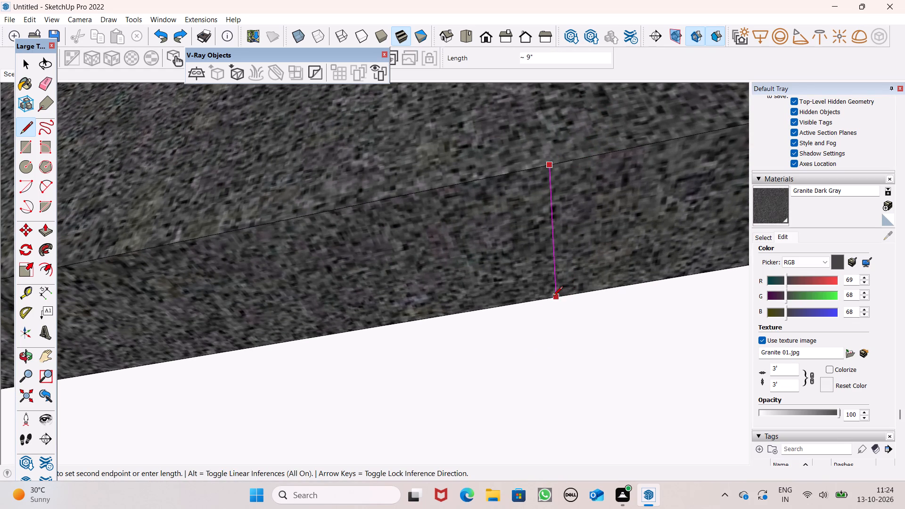
pyautogui.click(554, 296)
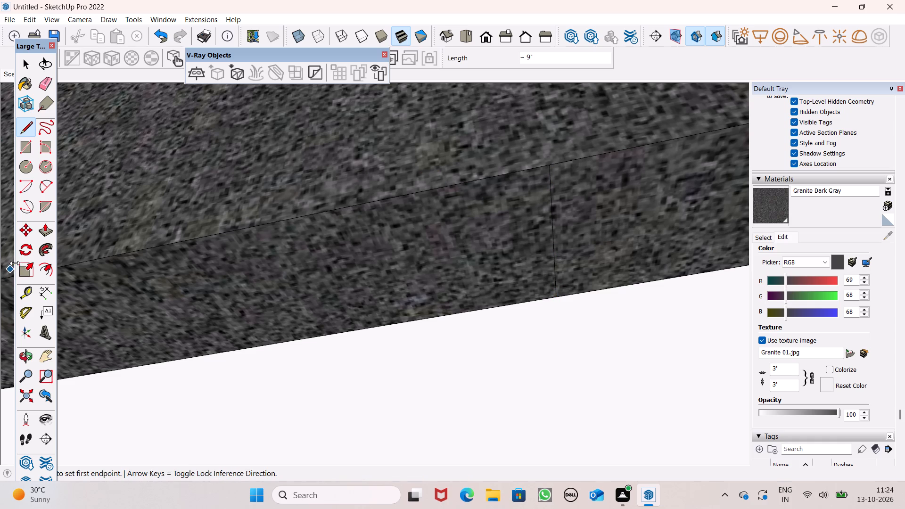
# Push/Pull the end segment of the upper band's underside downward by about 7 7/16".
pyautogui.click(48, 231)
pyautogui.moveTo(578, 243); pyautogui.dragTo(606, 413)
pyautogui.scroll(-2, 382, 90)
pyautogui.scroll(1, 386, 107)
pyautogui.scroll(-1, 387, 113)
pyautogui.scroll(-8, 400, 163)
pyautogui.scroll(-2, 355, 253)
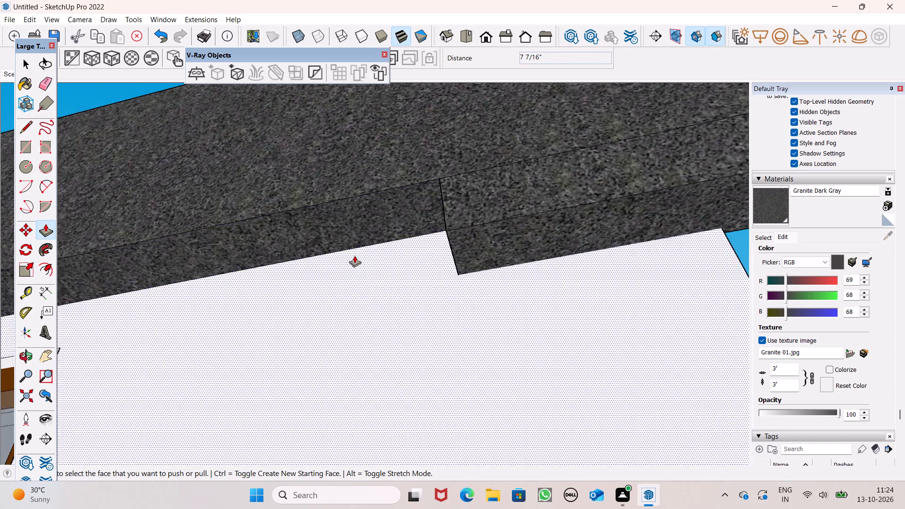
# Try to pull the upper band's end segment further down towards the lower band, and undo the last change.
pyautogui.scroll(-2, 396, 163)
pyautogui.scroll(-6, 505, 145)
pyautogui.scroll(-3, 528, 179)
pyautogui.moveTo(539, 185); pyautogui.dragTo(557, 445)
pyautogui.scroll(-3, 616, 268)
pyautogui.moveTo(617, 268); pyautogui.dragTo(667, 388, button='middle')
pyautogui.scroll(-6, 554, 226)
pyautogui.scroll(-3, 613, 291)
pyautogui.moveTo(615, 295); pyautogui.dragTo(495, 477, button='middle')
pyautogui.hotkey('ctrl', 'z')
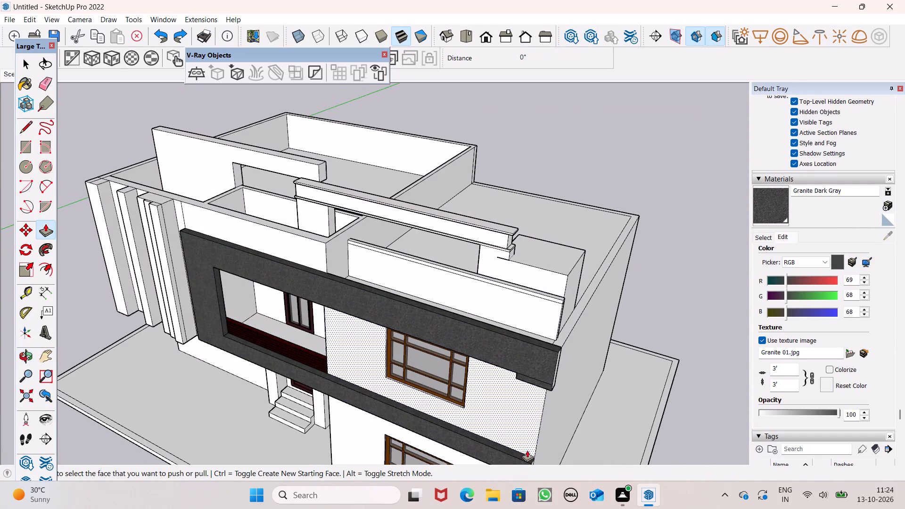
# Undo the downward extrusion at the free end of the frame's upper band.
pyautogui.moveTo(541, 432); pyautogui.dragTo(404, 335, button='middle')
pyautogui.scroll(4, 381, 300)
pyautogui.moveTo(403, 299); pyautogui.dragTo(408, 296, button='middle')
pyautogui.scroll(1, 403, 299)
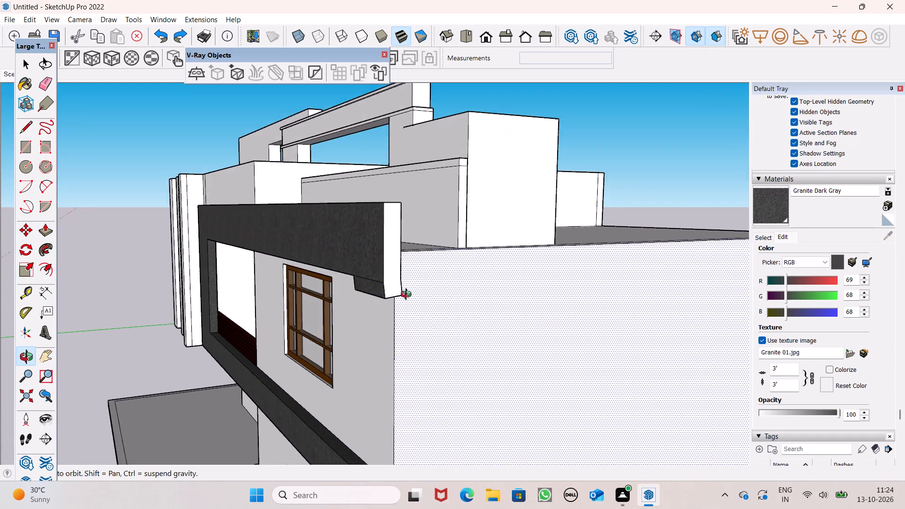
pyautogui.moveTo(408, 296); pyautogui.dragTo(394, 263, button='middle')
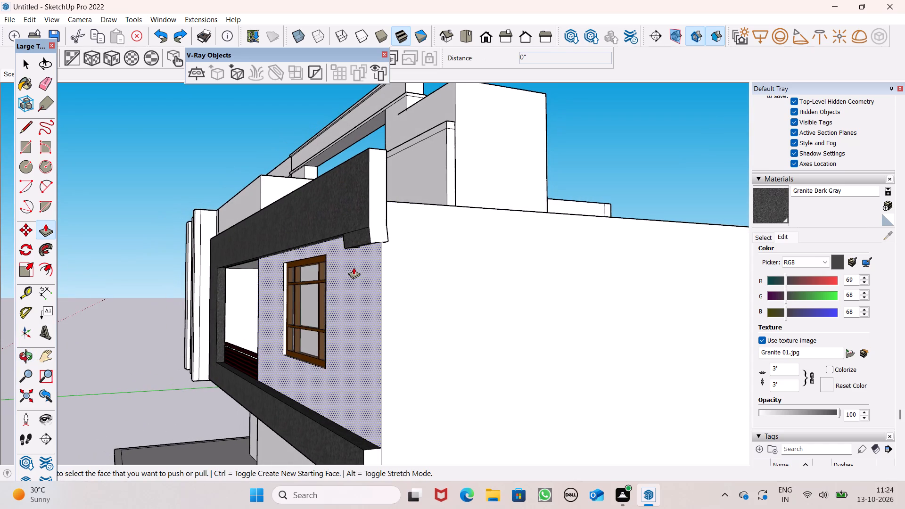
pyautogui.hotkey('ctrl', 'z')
# Draw a line about 9" across the lower band's top ledge, near the end away from the fins.
pyautogui.moveTo(360, 240); pyautogui.dragTo(363, 152, button='middle')
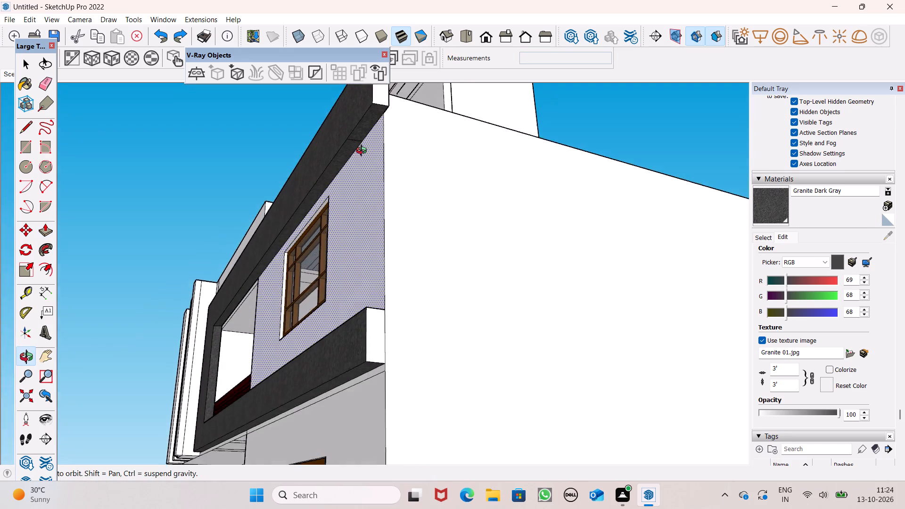
pyautogui.moveTo(363, 152); pyautogui.dragTo(582, 312, button='middle')
pyautogui.scroll(-7, 553, 198)
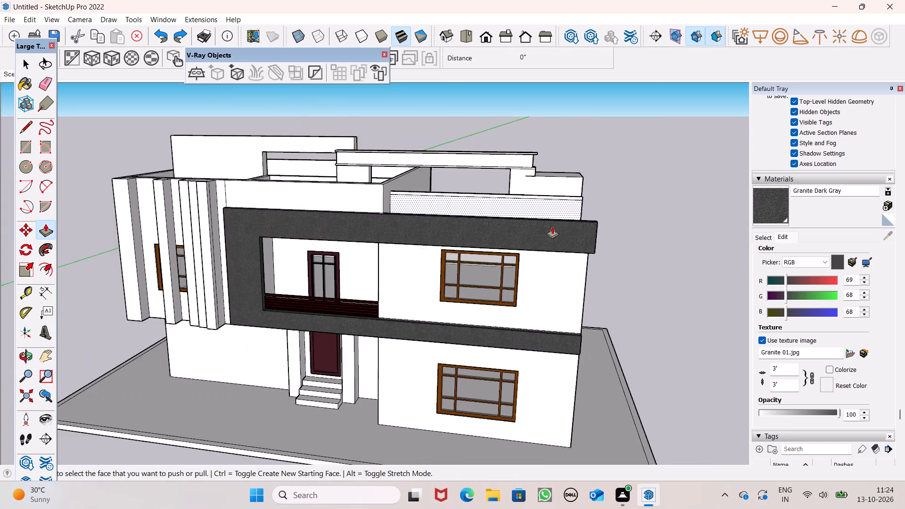
pyautogui.scroll(1, 560, 310)
pyautogui.moveTo(560, 314); pyautogui.dragTo(581, 468, button='middle')
pyautogui.scroll(8, 611, 394)
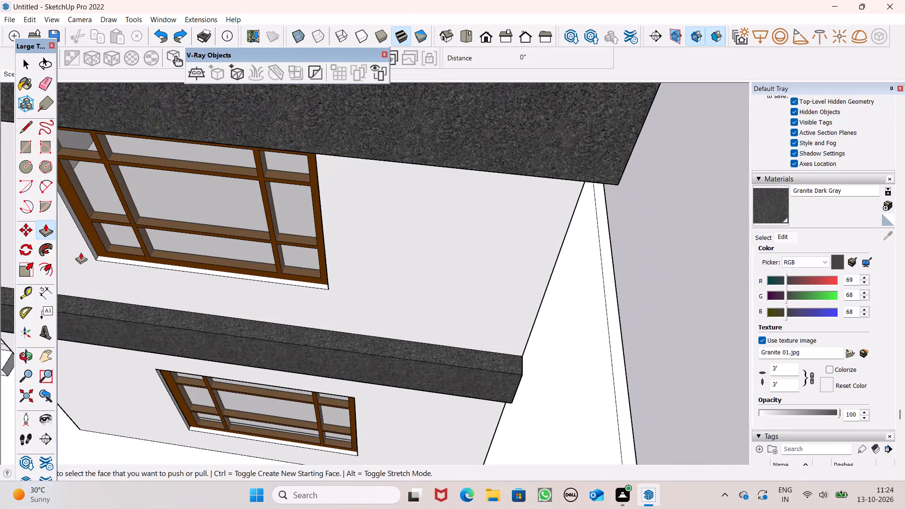
pyautogui.click(24, 128)
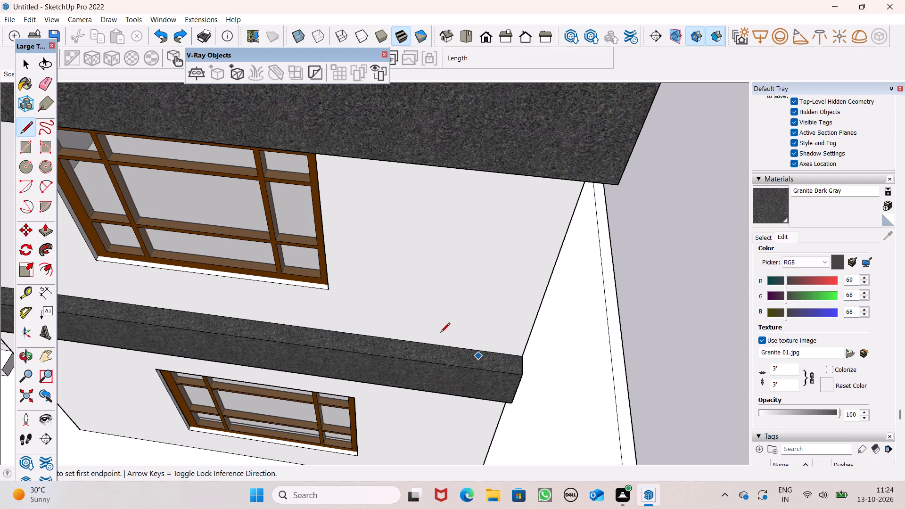
pyautogui.click(424, 344)
pyautogui.click(419, 361)
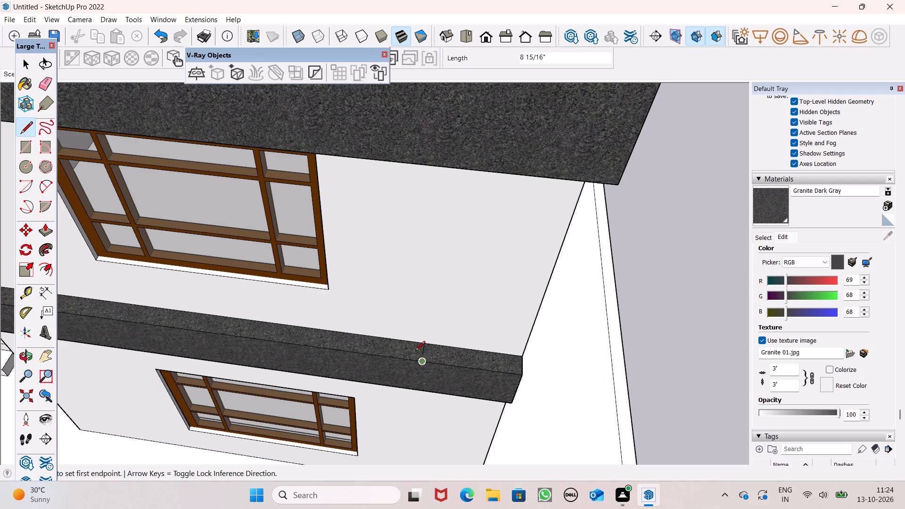
# Push/Pull the ledge's end segment up about 8' 7 9/16" to the upper band's underside, forming the frame's closing post.
pyautogui.click(44, 226)
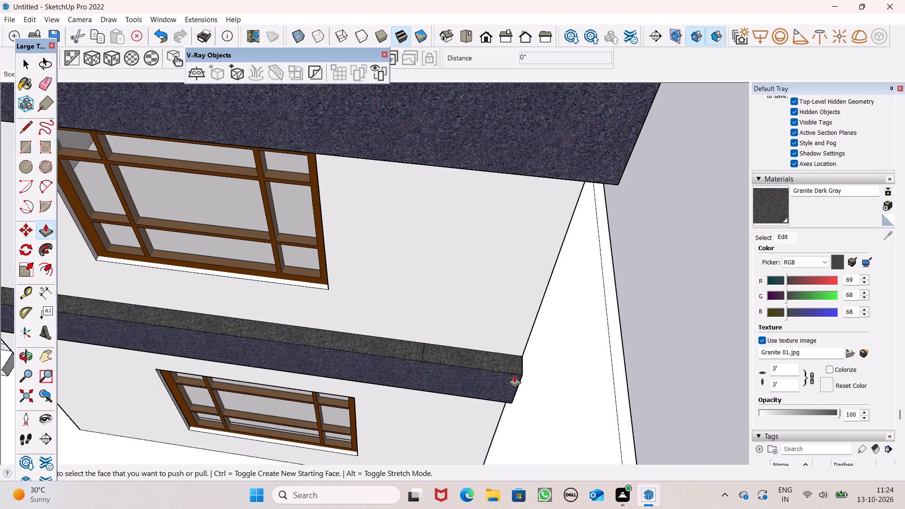
pyautogui.moveTo(490, 357); pyautogui.dragTo(525, 174)
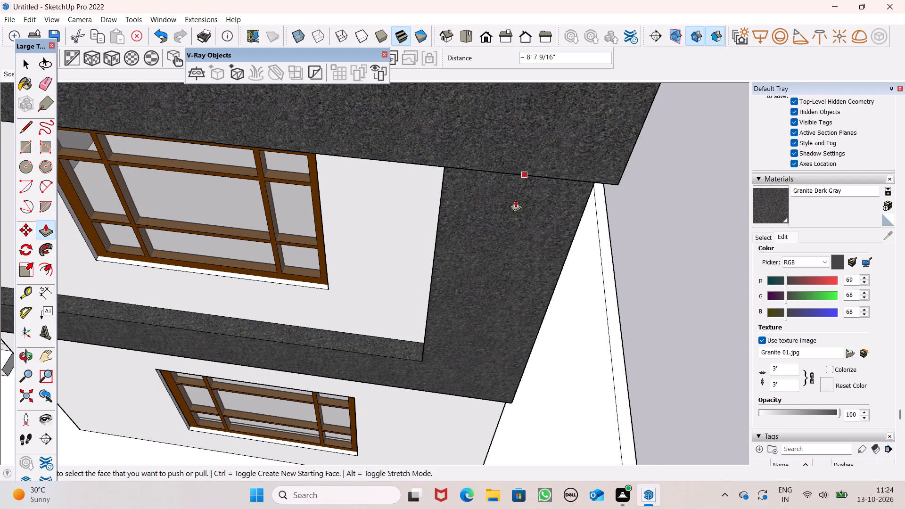
# Push the upper band's overhanging end face back about 6 3/16", flush with the new post and side wall.
pyautogui.moveTo(574, 267); pyautogui.dragTo(570, 156, button='middle')
pyautogui.scroll(1, 573, 159)
pyautogui.scroll(-8, 552, 251)
pyautogui.moveTo(588, 240); pyautogui.dragTo(576, 151, button='middle')
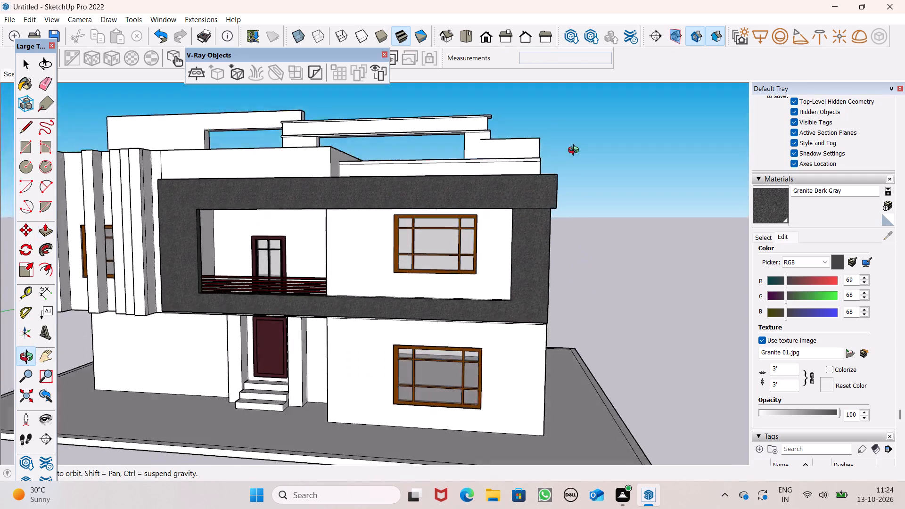
pyautogui.moveTo(576, 151); pyautogui.dragTo(435, 107, button='middle')
pyautogui.scroll(7, 491, 147)
pyautogui.scroll(-3, 444, 156)
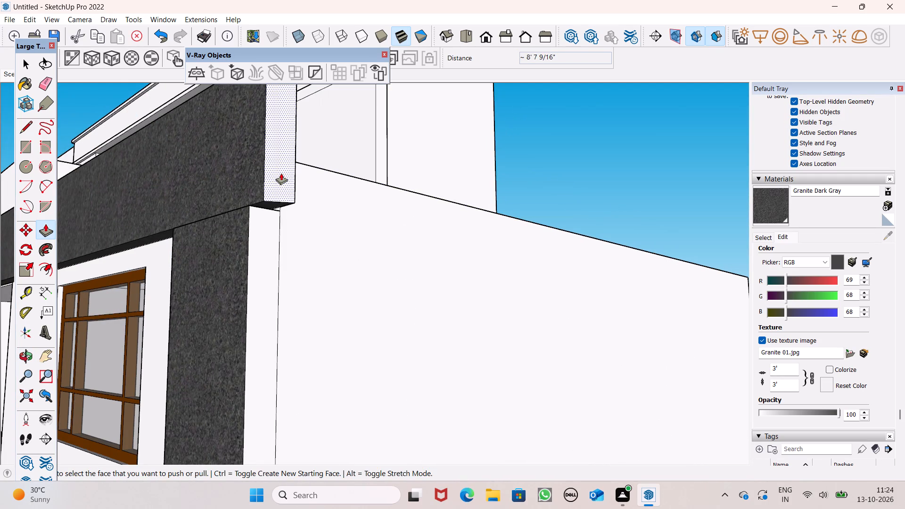
pyautogui.moveTo(278, 183); pyautogui.dragTo(256, 213)
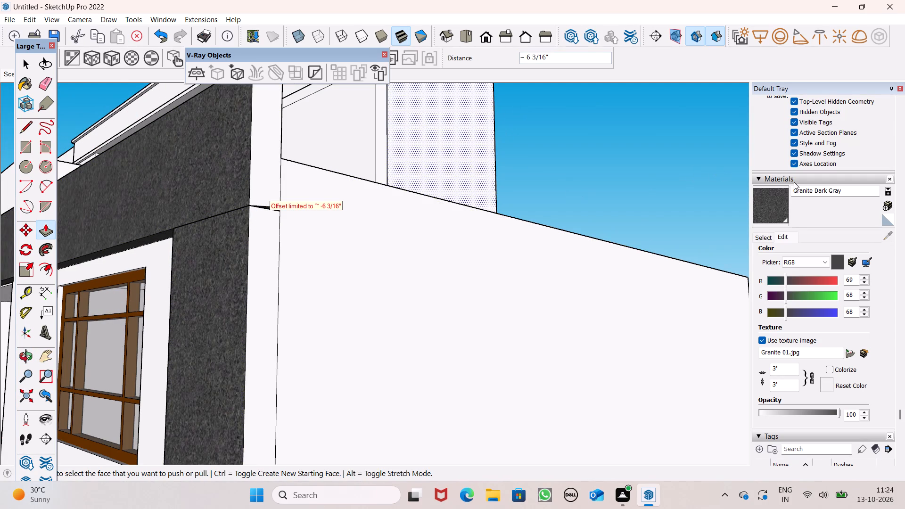
# Paint the end face of the upper band and the outer side face of the new post with Granite Dark Gray.
pyautogui.click(776, 193)
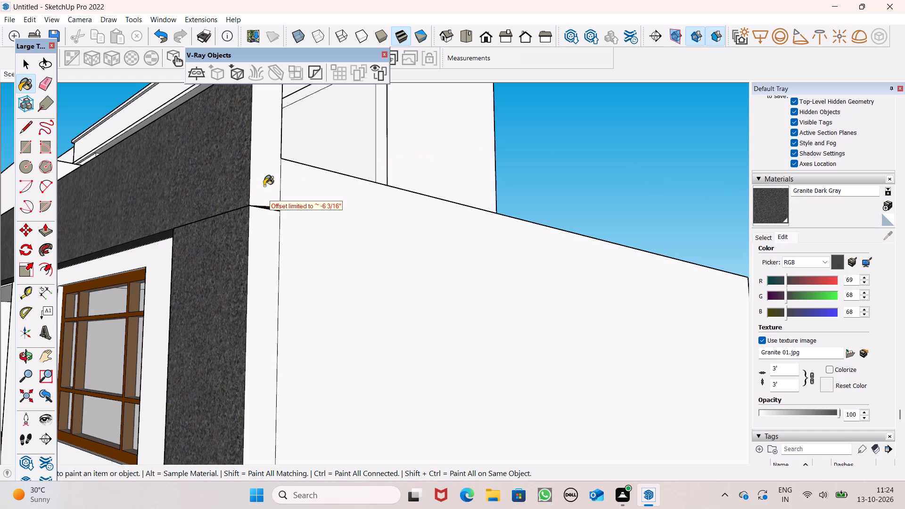
pyautogui.click(263, 197)
pyautogui.click(270, 248)
# Examine the closed granite frame and the front facade from the front and from both sides.
pyautogui.scroll(-3, 423, 132)
pyautogui.moveTo(454, 238); pyautogui.dragTo(597, 247, button='middle')
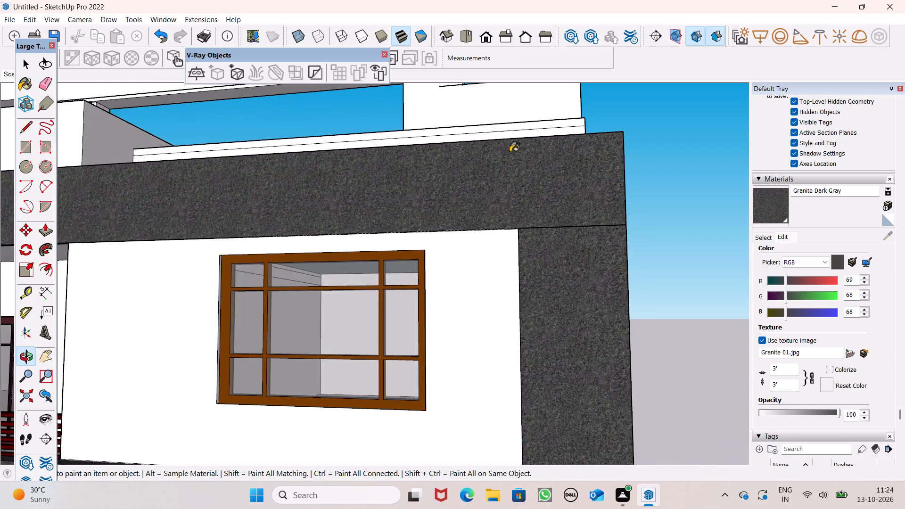
pyautogui.scroll(-1, 510, 152)
pyautogui.scroll(-10, 566, 132)
pyautogui.moveTo(522, 178); pyautogui.dragTo(533, 197, button='middle')
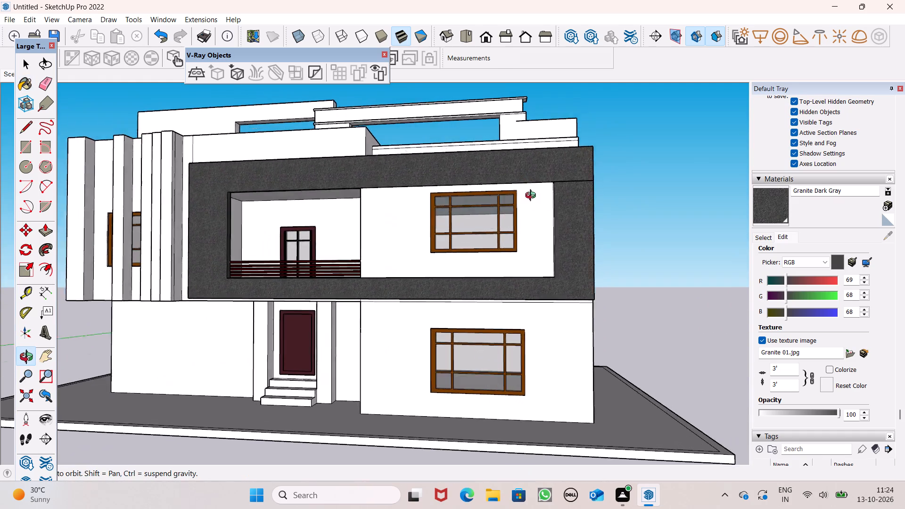
pyautogui.moveTo(533, 197); pyautogui.dragTo(580, 252, button='middle')
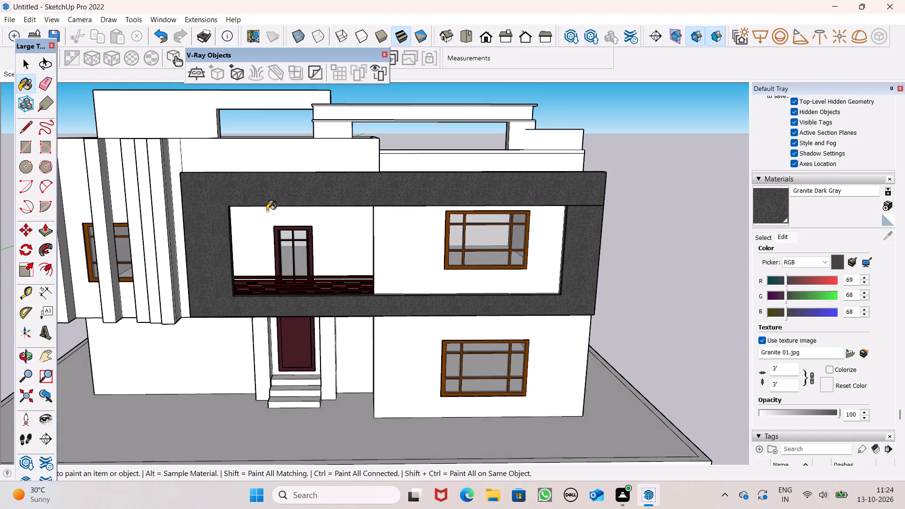
pyautogui.moveTo(270, 214); pyautogui.dragTo(458, 162, button='middle')
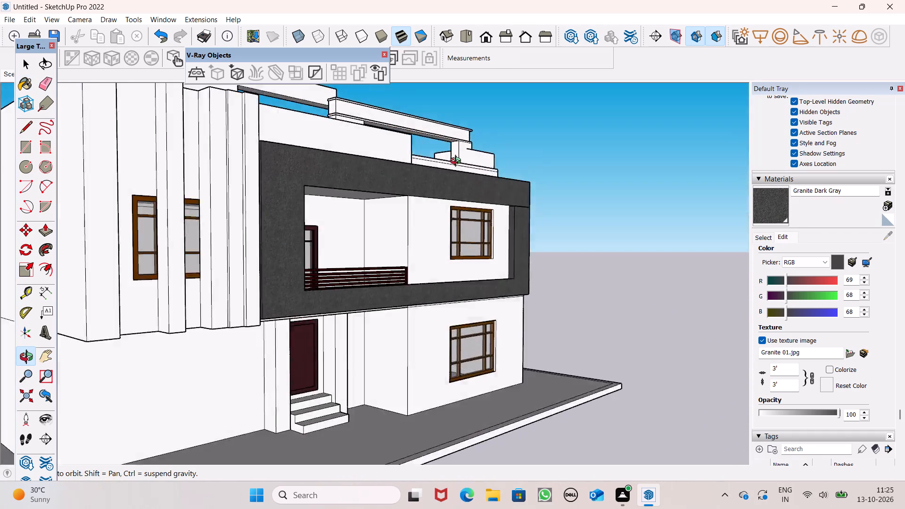
pyautogui.moveTo(458, 162); pyautogui.dragTo(2, 332, button='middle')
# Paint the back face of the upper band, facing the roof, with Granite Dark Gray.
pyautogui.scroll(1, 436, 99)
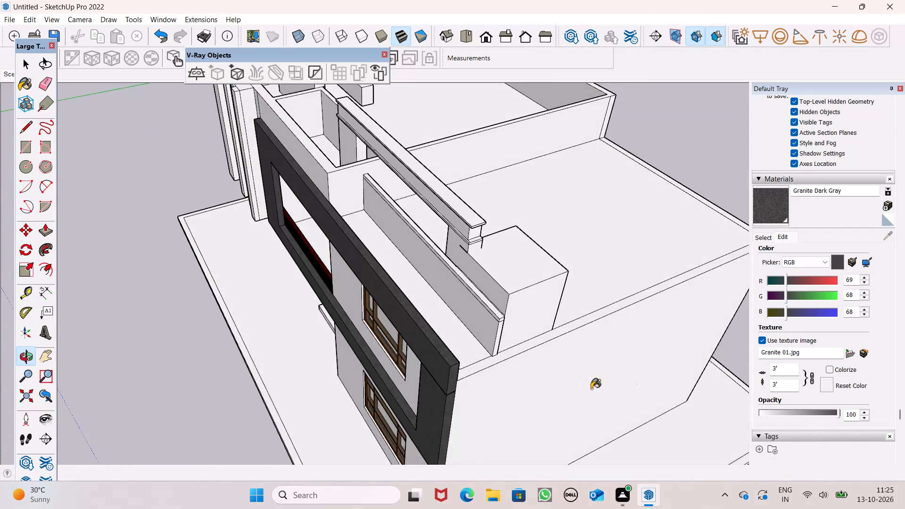
pyautogui.moveTo(531, 389); pyautogui.dragTo(354, 329, button='middle')
pyautogui.scroll(6, 296, 290)
pyautogui.click(206, 248)
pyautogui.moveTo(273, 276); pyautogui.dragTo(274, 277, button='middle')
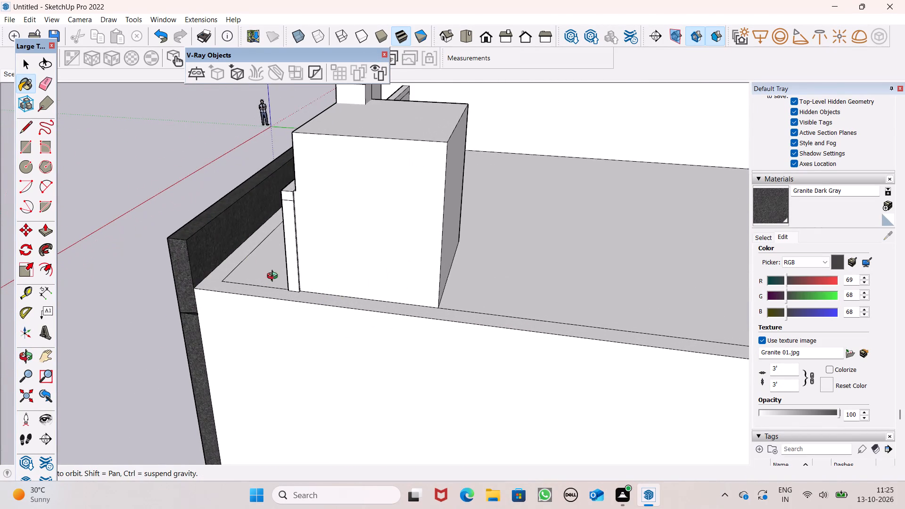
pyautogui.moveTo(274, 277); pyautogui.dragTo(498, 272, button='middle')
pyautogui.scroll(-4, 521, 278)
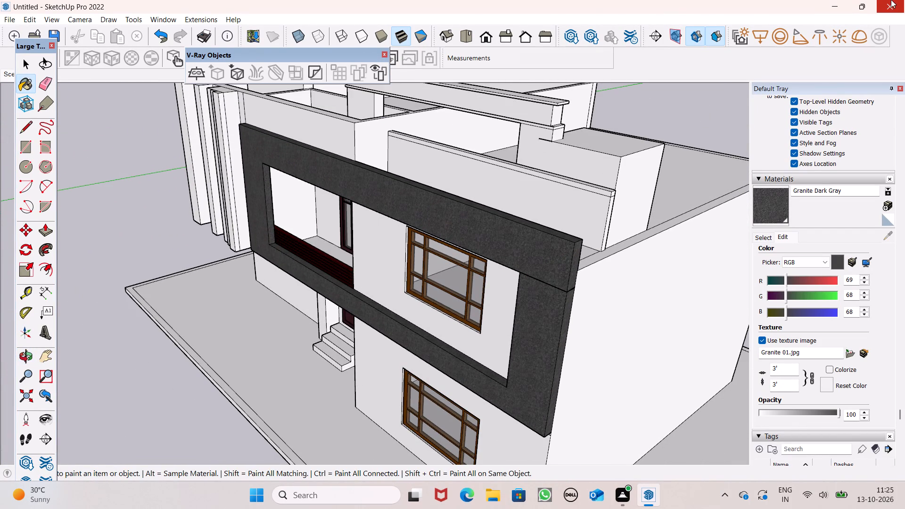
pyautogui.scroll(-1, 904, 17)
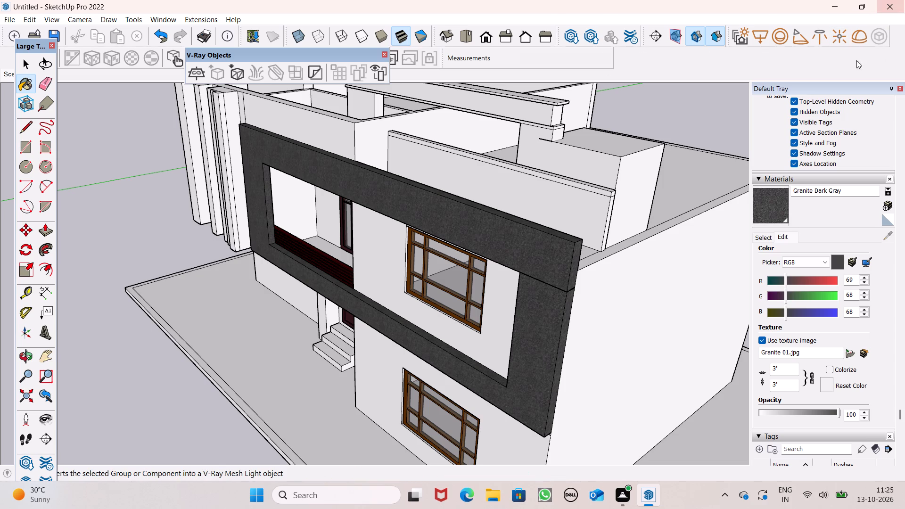
# Draw a line about 1' 7" long from the upper corner of the window behind the vertical fins across the wall to the outermost fin.
pyautogui.scroll(-2, 235, 201)
pyautogui.moveTo(223, 253); pyautogui.dragTo(469, 211, button='middle')
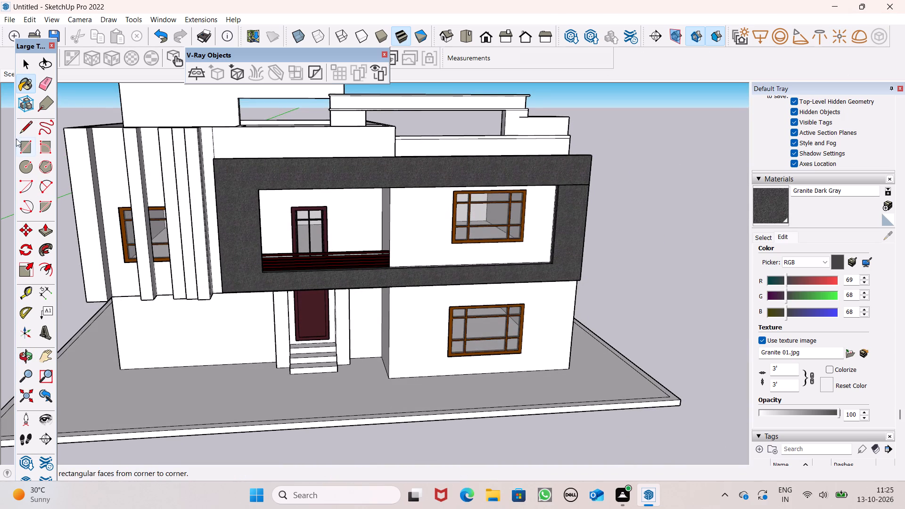
pyautogui.click(28, 127)
pyautogui.moveTo(105, 169); pyautogui.dragTo(141, 172, button='middle')
pyautogui.scroll(6, 140, 172)
pyautogui.click(110, 230)
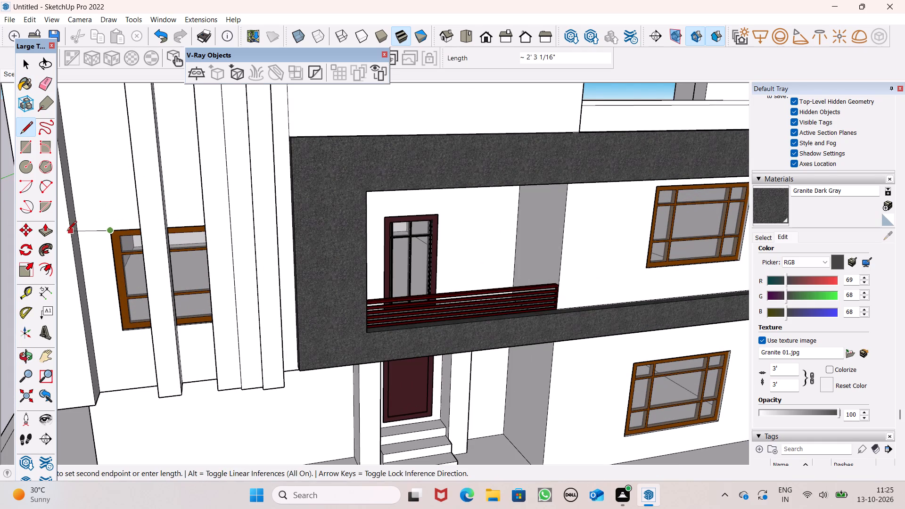
pyautogui.click(77, 233)
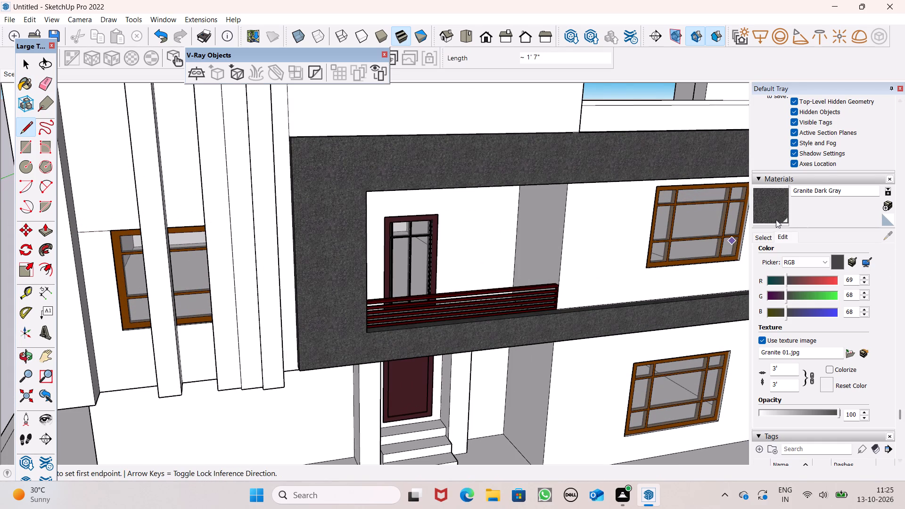
# Paint the wall areas above the window between the vertical fins with Granite Dark Gray.
pyautogui.click(768, 205)
pyautogui.click(184, 186)
pyautogui.click(128, 182)
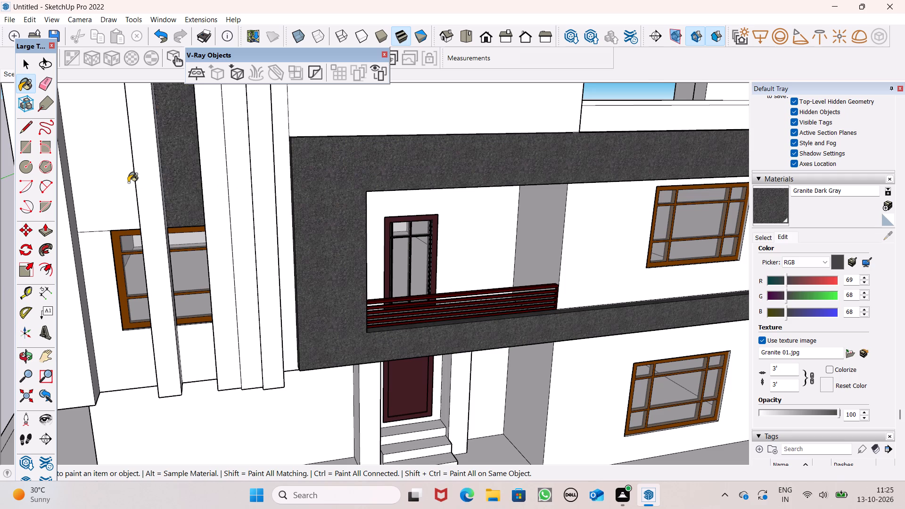
# Paint the top and front faces of the long rooftop beam with Color M06 from the Colors collection.
pyautogui.scroll(-3, 240, 210)
pyautogui.moveTo(240, 232); pyautogui.dragTo(201, 214, button='middle')
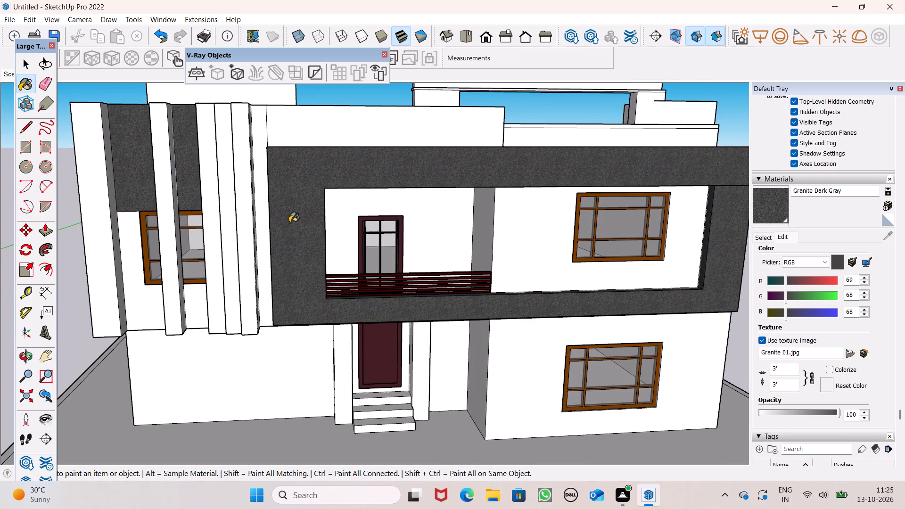
pyautogui.scroll(-5, 290, 223)
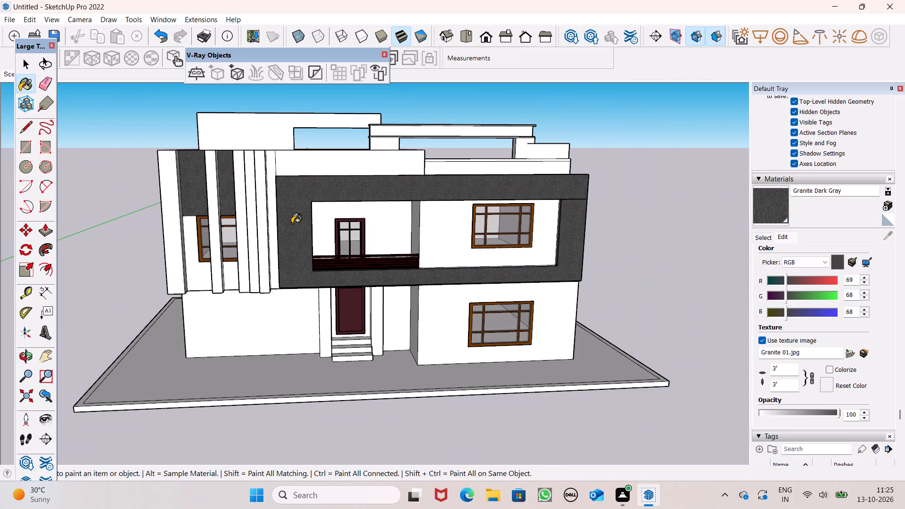
pyautogui.scroll(-1, 296, 233)
pyautogui.moveTo(388, 297); pyautogui.dragTo(306, 370, button='middle')
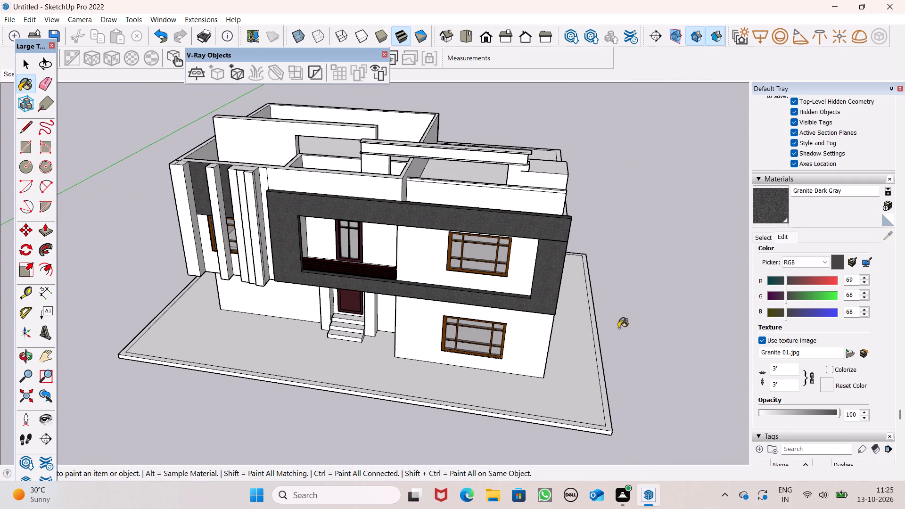
pyautogui.click(770, 238)
pyautogui.click(816, 253)
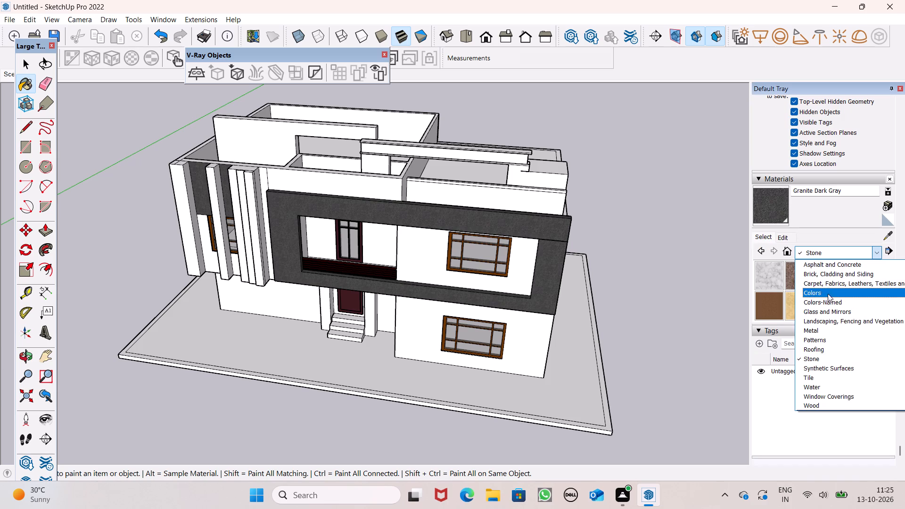
pyautogui.click(828, 289)
pyautogui.scroll(-10, 836, 298)
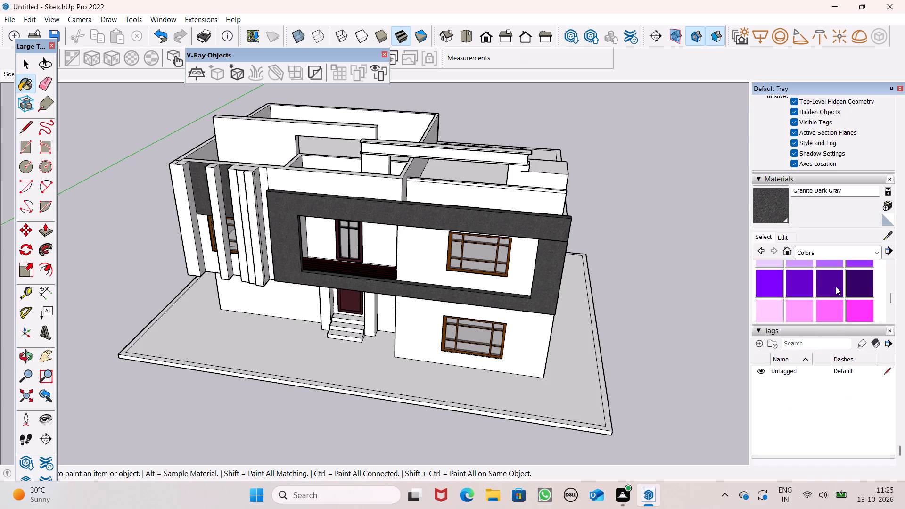
pyautogui.scroll(-4, 836, 286)
pyautogui.scroll(2, 842, 281)
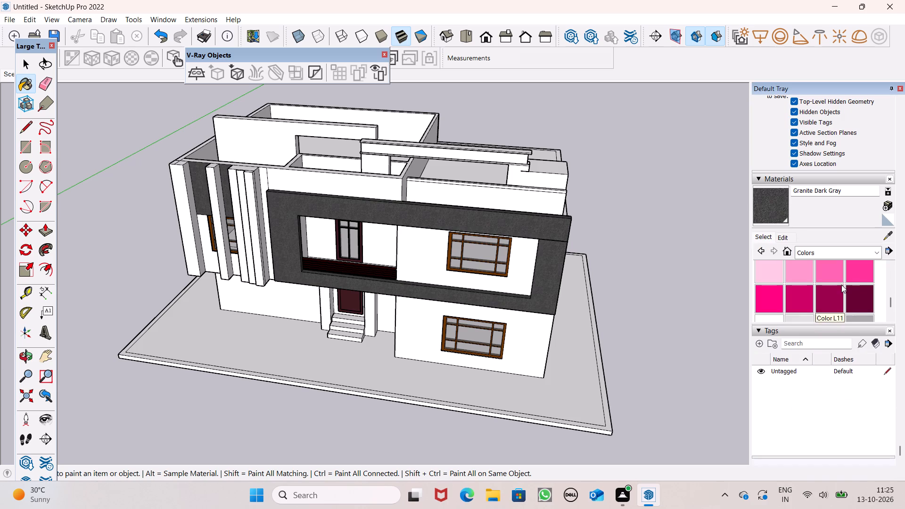
pyautogui.scroll(-1, 841, 285)
pyautogui.moveTo(820, 305); pyautogui.dragTo(823, 300)
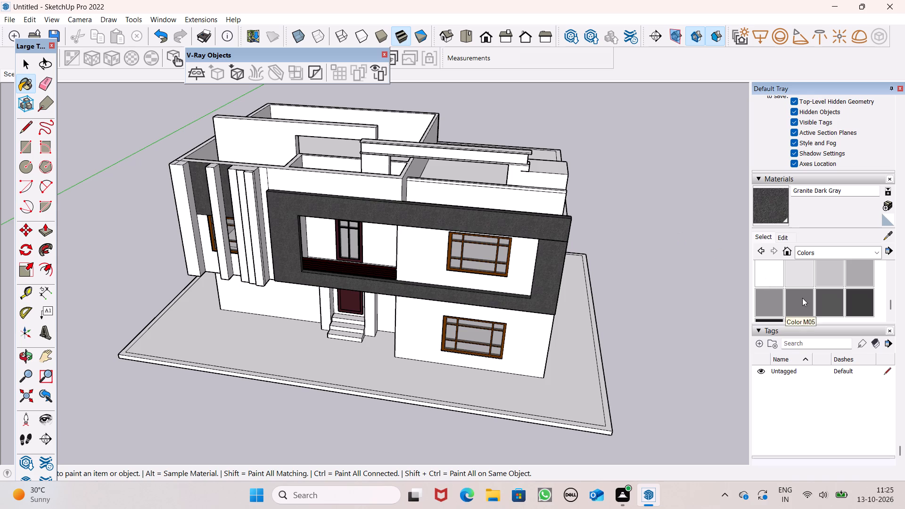
pyautogui.click(838, 298)
pyautogui.scroll(3, 579, 151)
pyautogui.moveTo(500, 161); pyautogui.dragTo(522, 205, button='middle')
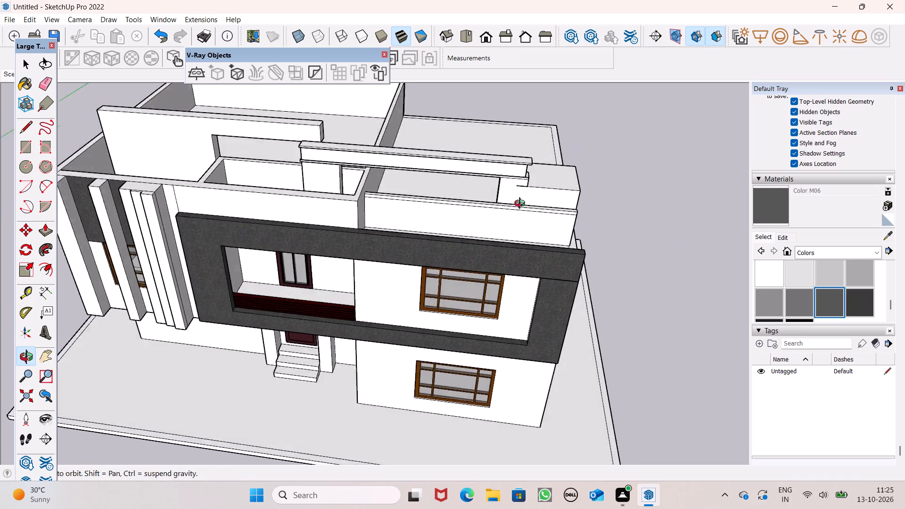
pyautogui.moveTo(522, 205); pyautogui.dragTo(537, 221, button='middle')
pyautogui.scroll(6, 300, 131)
pyautogui.moveTo(325, 151); pyautogui.dragTo(402, 122, button='middle')
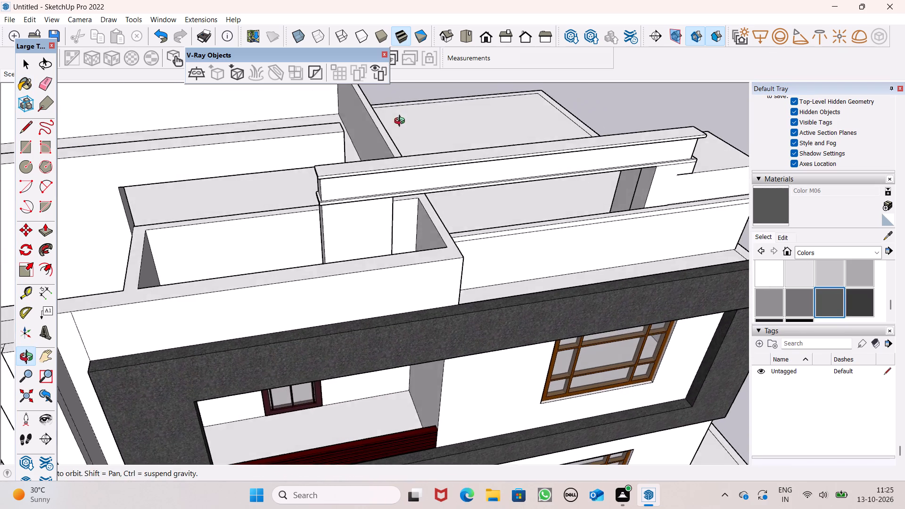
pyautogui.moveTo(402, 122); pyautogui.dragTo(402, 122, button='middle')
pyautogui.scroll(6, 354, 157)
pyautogui.click(339, 170)
pyautogui.moveTo(336, 198); pyautogui.dragTo(374, 162, button='middle')
pyautogui.scroll(3, 373, 164)
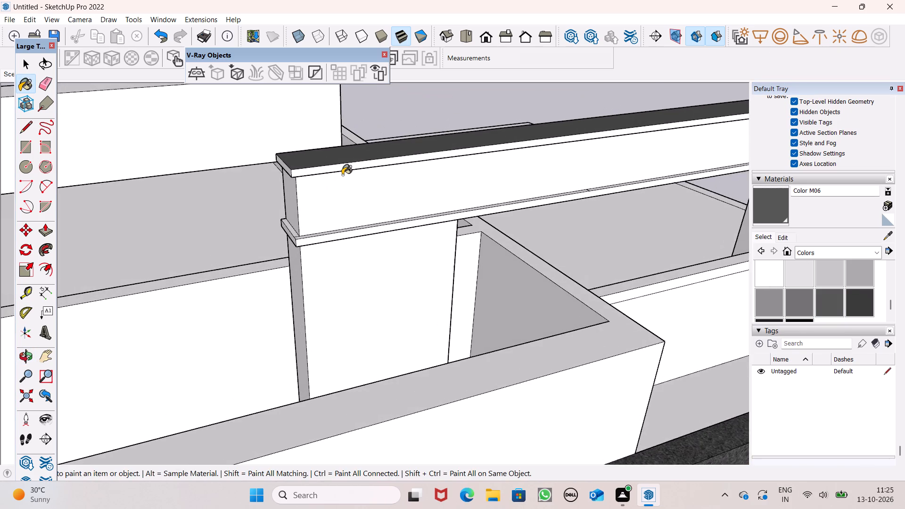
pyautogui.scroll(1, 342, 175)
pyautogui.moveTo(340, 163); pyautogui.dragTo(336, 172)
pyautogui.click(332, 187)
# Paint the beam's front cap edge, its end nearest the fins, and the lower moulding's front and ledge with Color M06.
pyautogui.moveTo(322, 201); pyautogui.dragTo(441, 156, button='middle')
pyautogui.scroll(1, 441, 156)
pyautogui.scroll(4, 394, 132)
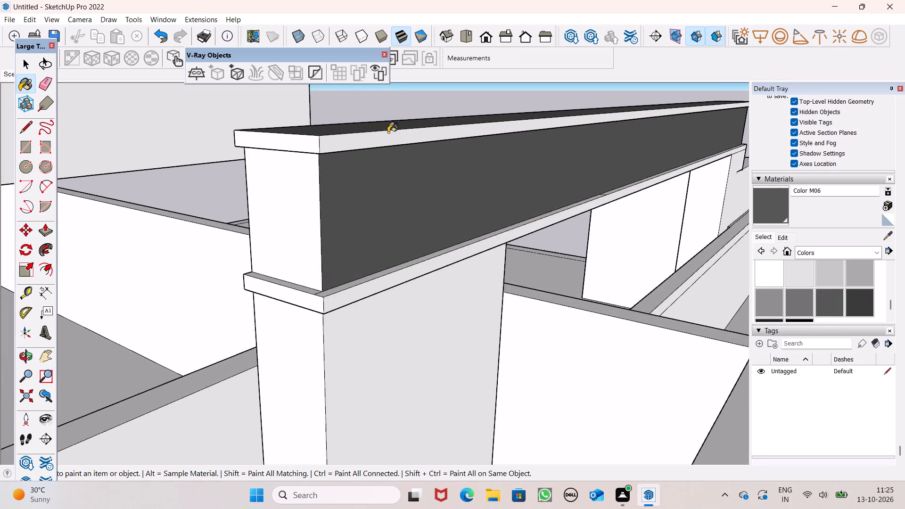
pyautogui.scroll(1, 388, 132)
pyautogui.click(352, 137)
pyautogui.click(317, 132)
pyautogui.moveTo(305, 148); pyautogui.dragTo(291, 164)
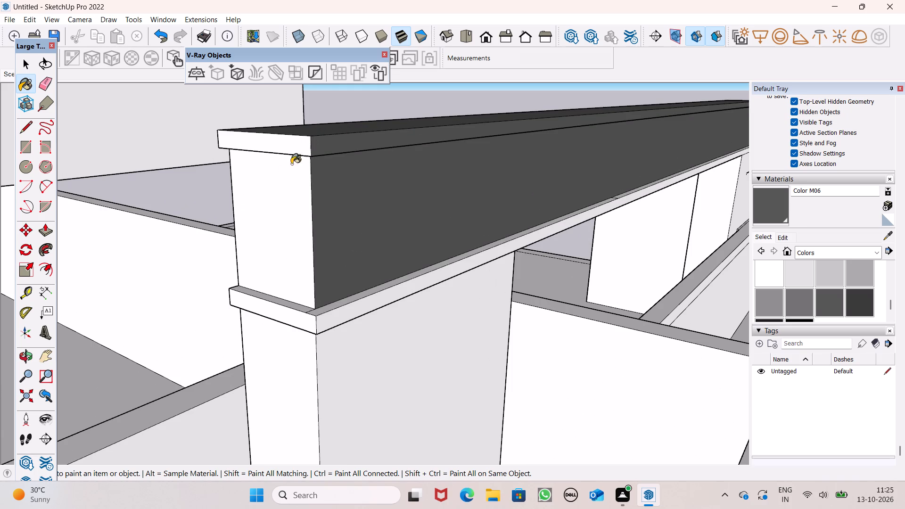
pyautogui.moveTo(291, 164); pyautogui.dragTo(297, 157)
pyautogui.click(281, 186)
pyautogui.click(284, 313)
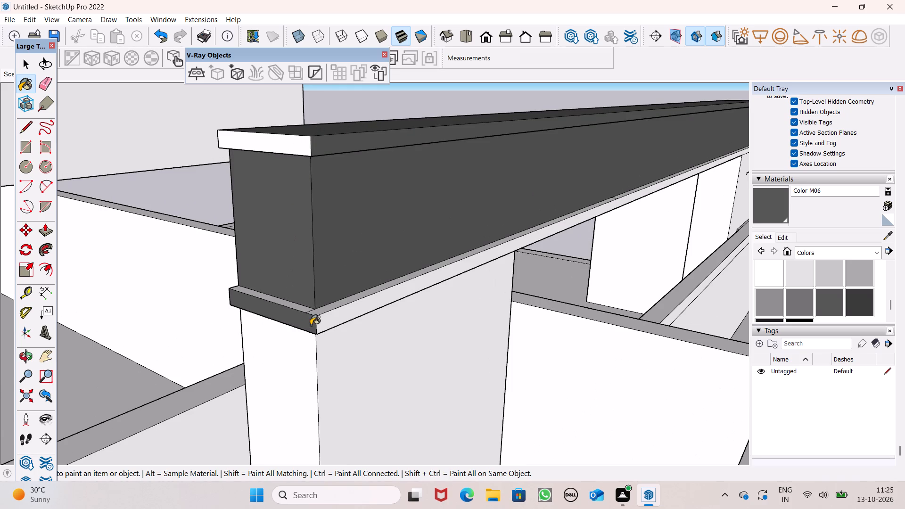
pyautogui.click(320, 315)
pyautogui.click(320, 323)
pyautogui.click(323, 312)
pyautogui.moveTo(293, 305); pyautogui.dragTo(297, 305)
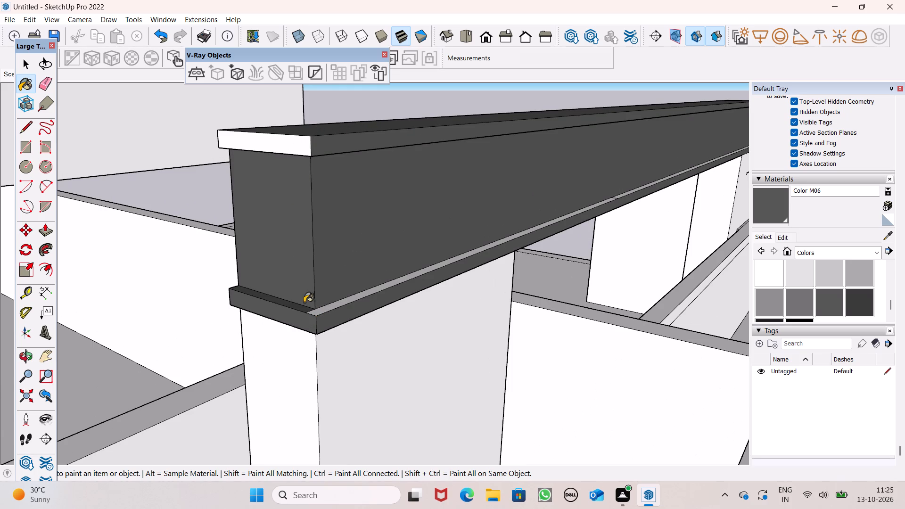
pyautogui.moveTo(321, 301); pyautogui.dragTo(320, 305)
pyautogui.click(324, 310)
pyautogui.click(299, 145)
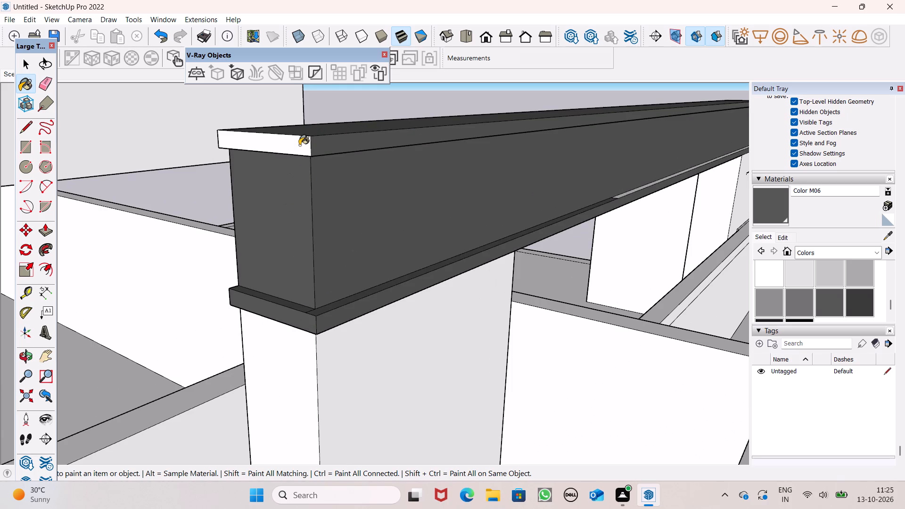
# Paint the beam's end face and the remaining lower moulding ledges at the roof block end with Color M06.
pyautogui.scroll(1, 283, 172)
pyautogui.scroll(-6, 282, 175)
pyautogui.scroll(-7, 281, 221)
pyautogui.moveTo(473, 220); pyautogui.dragTo(154, 347, button='middle')
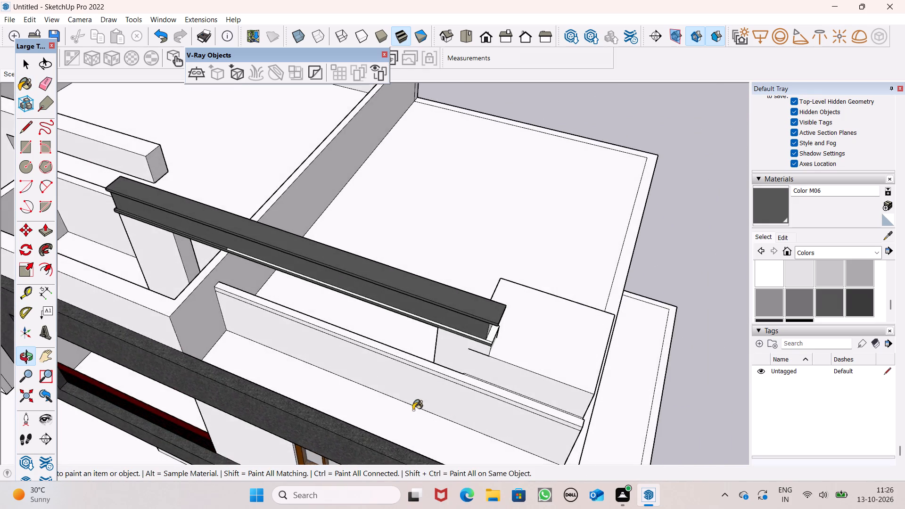
pyautogui.scroll(7, 473, 412)
pyautogui.scroll(7, 494, 241)
pyautogui.click(514, 238)
pyautogui.click(510, 216)
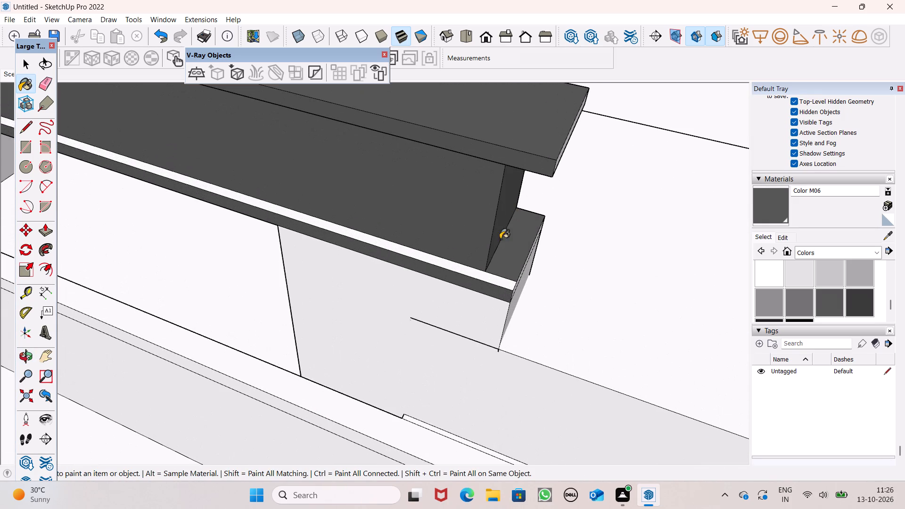
pyautogui.click(496, 287)
pyautogui.click(480, 271)
# Paint the end faces of the cap, lower moulding and base beneath them at the roof block end with Color M06.
pyautogui.scroll(-13, 619, 216)
pyautogui.moveTo(622, 188); pyautogui.dragTo(476, 10, button='middle')
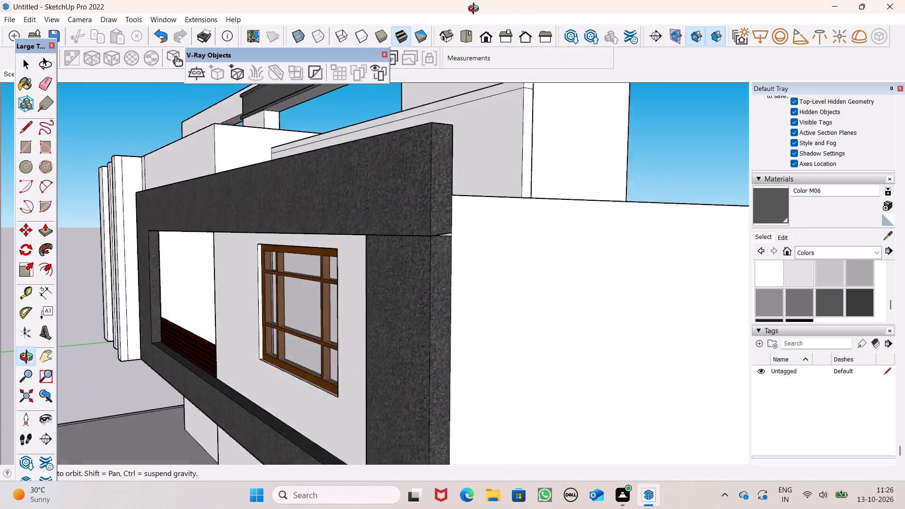
pyautogui.moveTo(476, 10); pyautogui.dragTo(396, 119, button='middle')
pyautogui.scroll(2, 340, 126)
pyautogui.scroll(-1, 337, 130)
pyautogui.scroll(7, 337, 132)
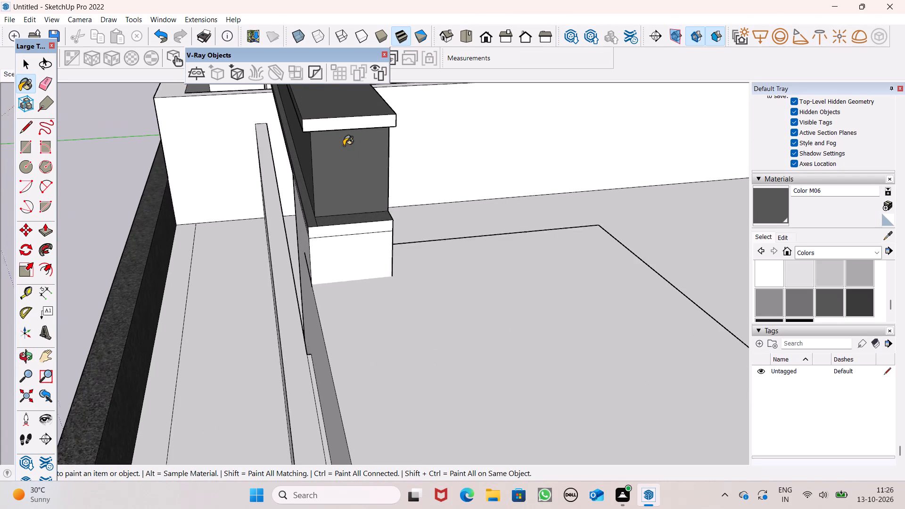
pyautogui.scroll(2, 344, 146)
pyautogui.click(351, 127)
pyautogui.click(358, 123)
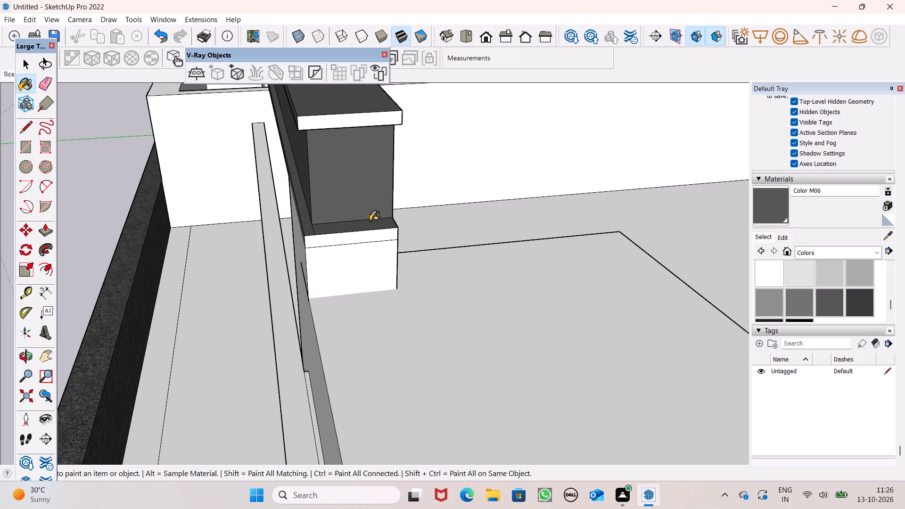
pyautogui.click(360, 239)
pyautogui.click(358, 264)
pyautogui.click(361, 241)
# Paint the long back face of the rooftop beam with Color M06.
pyautogui.moveTo(395, 225); pyautogui.dragTo(395, 226, button='middle')
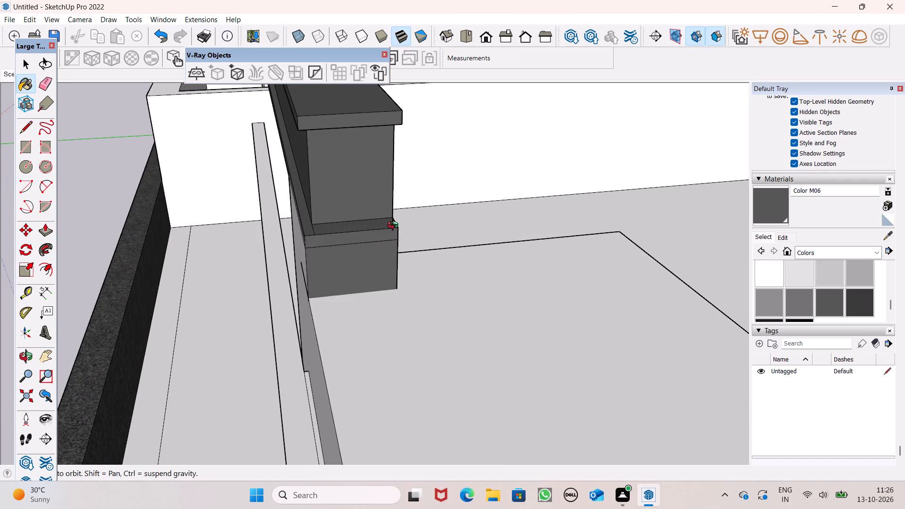
pyautogui.moveTo(395, 226); pyautogui.dragTo(258, 107, button='middle')
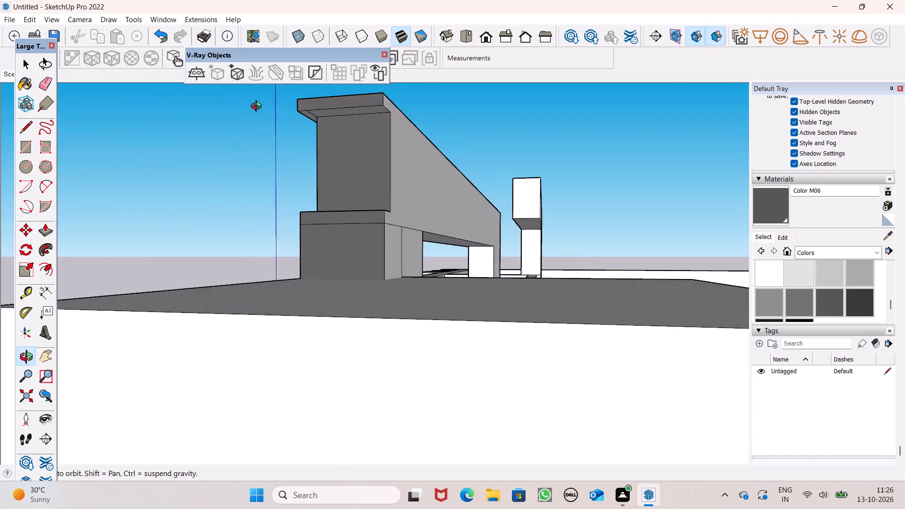
pyautogui.moveTo(258, 107); pyautogui.dragTo(140, 160, button='middle')
pyautogui.scroll(1, 140, 160)
pyautogui.scroll(-4, 439, 147)
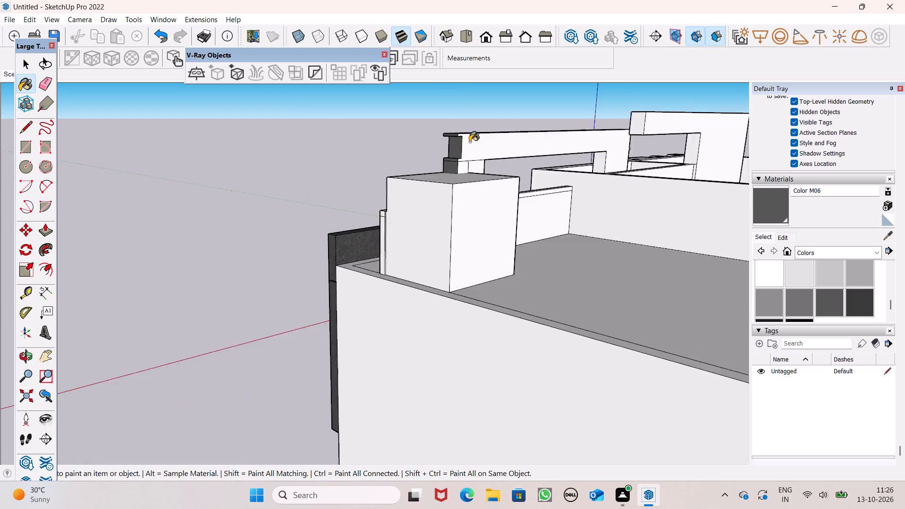
pyautogui.click(502, 144)
# Paint the back and side faces of the beam's supporting post beside the roof block with Color M06.
pyautogui.moveTo(477, 154); pyautogui.dragTo(406, 159, button='middle')
pyautogui.scroll(6, 405, 159)
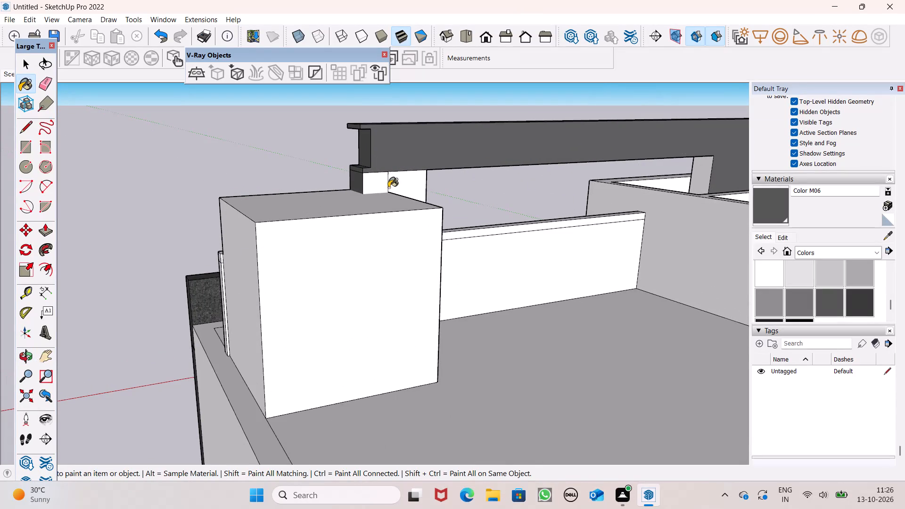
pyautogui.click(382, 190)
pyautogui.click(396, 186)
pyautogui.scroll(1, 405, 183)
pyautogui.moveTo(405, 185); pyautogui.dragTo(143, 162, button='middle')
pyautogui.scroll(1, 143, 162)
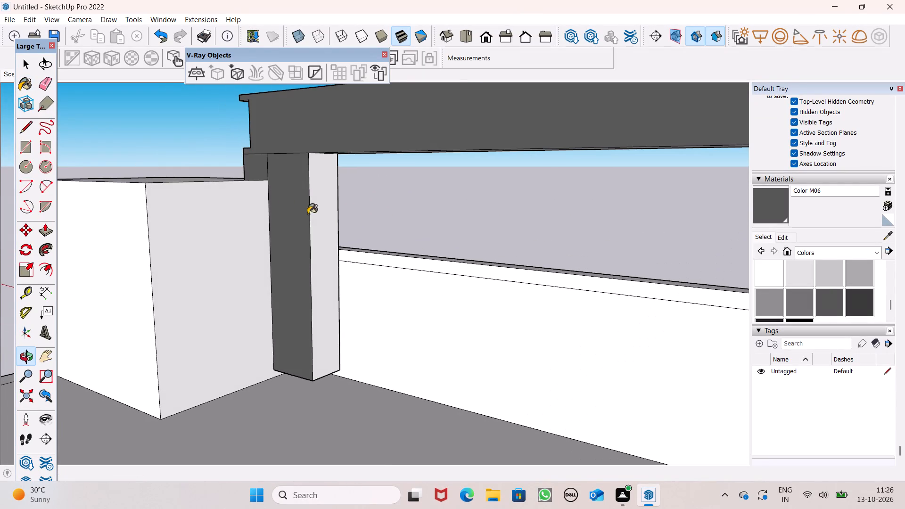
pyautogui.click(325, 219)
# Browse the Wood, Window Coverings, and Glass and Mirrors material collections for a finish that suits the house front.
pyautogui.moveTo(315, 209); pyautogui.dragTo(795, 256, button='middle')
pyautogui.moveTo(699, 182); pyautogui.dragTo(904, 244, button='middle')
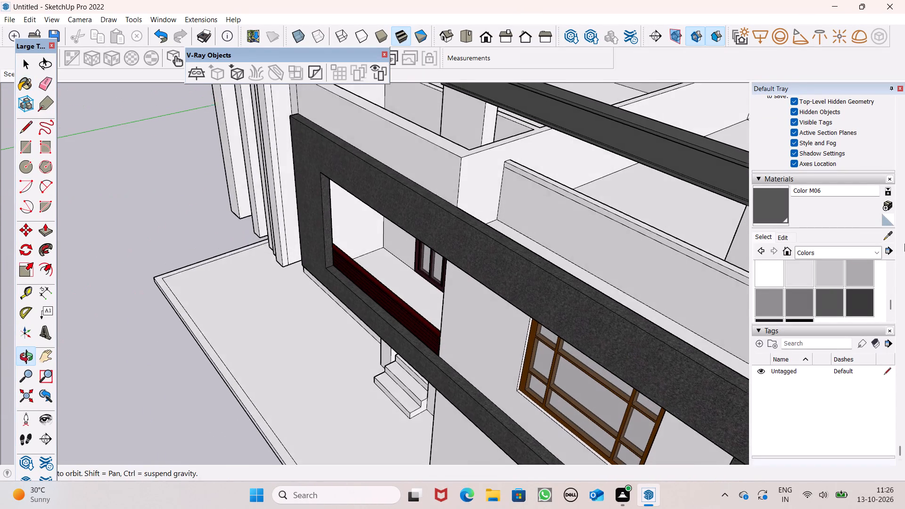
pyautogui.moveTo(904, 244); pyautogui.dragTo(904, 247, button='middle')
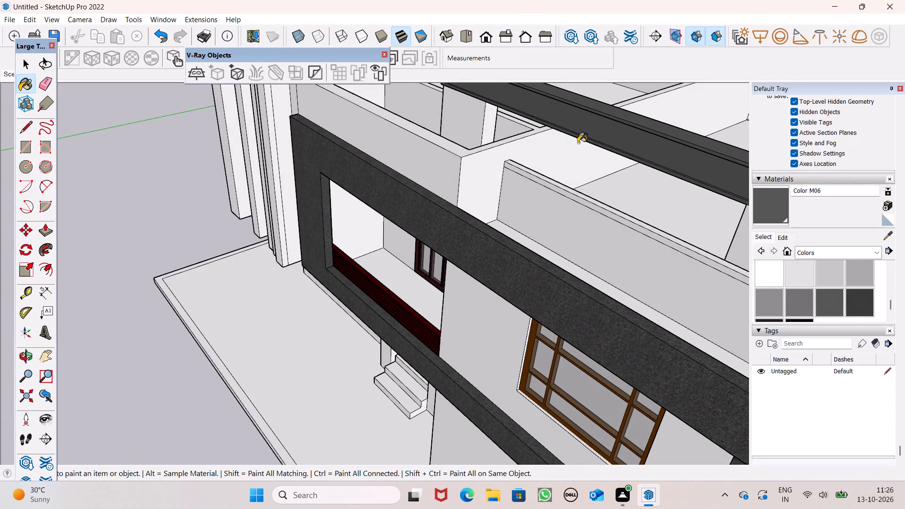
pyautogui.scroll(-3, 577, 142)
pyautogui.moveTo(569, 168); pyautogui.dragTo(368, 152, button='middle')
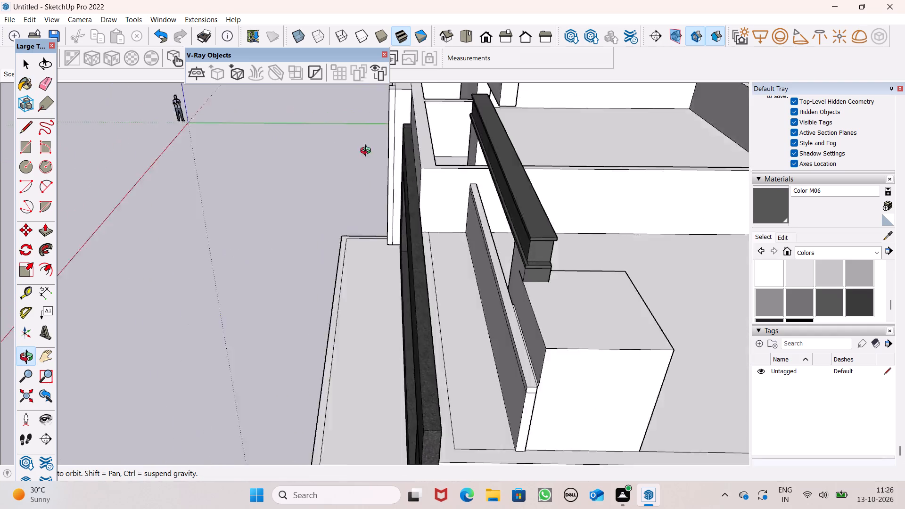
pyautogui.moveTo(368, 152); pyautogui.dragTo(790, 171, button='middle')
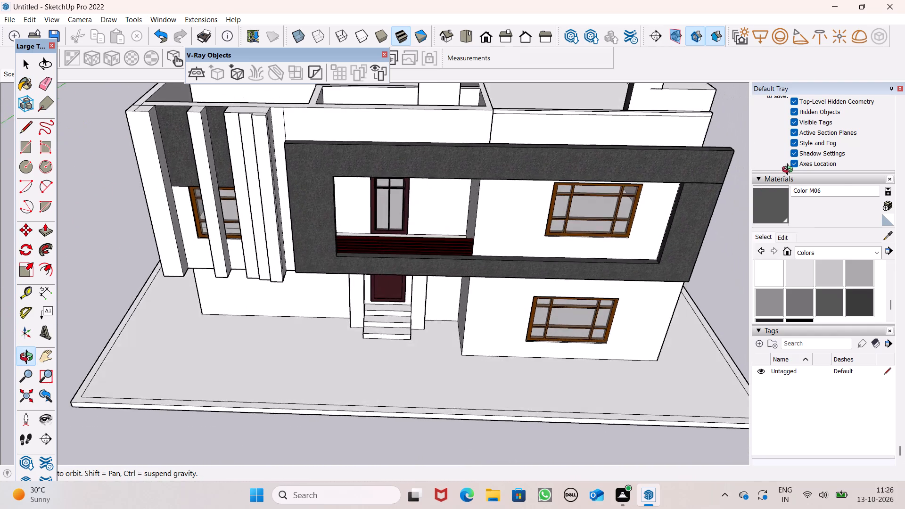
pyautogui.moveTo(790, 171); pyautogui.dragTo(841, 127, button='middle')
pyautogui.scroll(1, 833, 133)
pyautogui.click(865, 305)
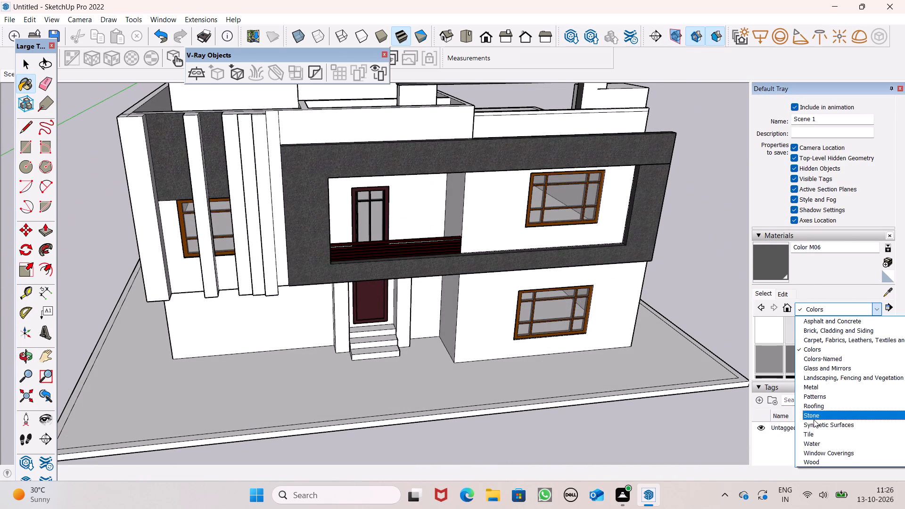
pyautogui.click(799, 467)
pyautogui.scroll(-1, 811, 352)
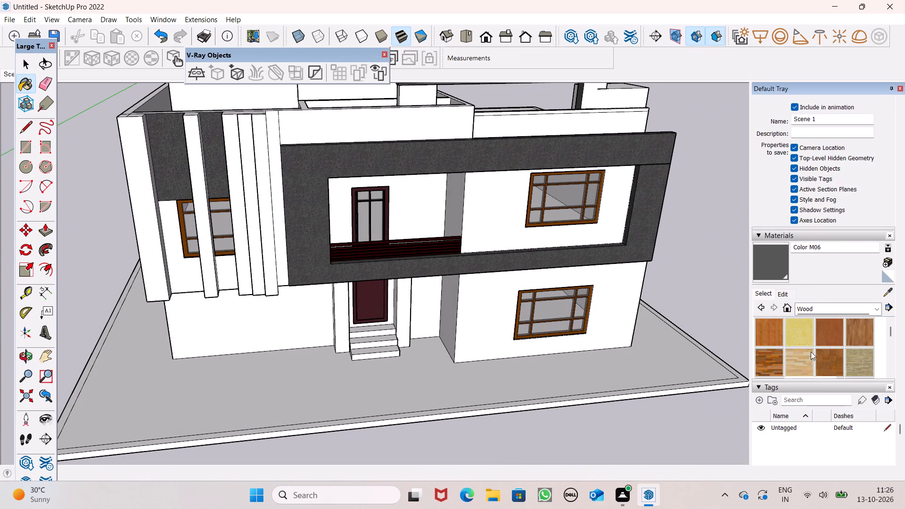
pyautogui.scroll(-2, 811, 352)
pyautogui.scroll(4, 811, 349)
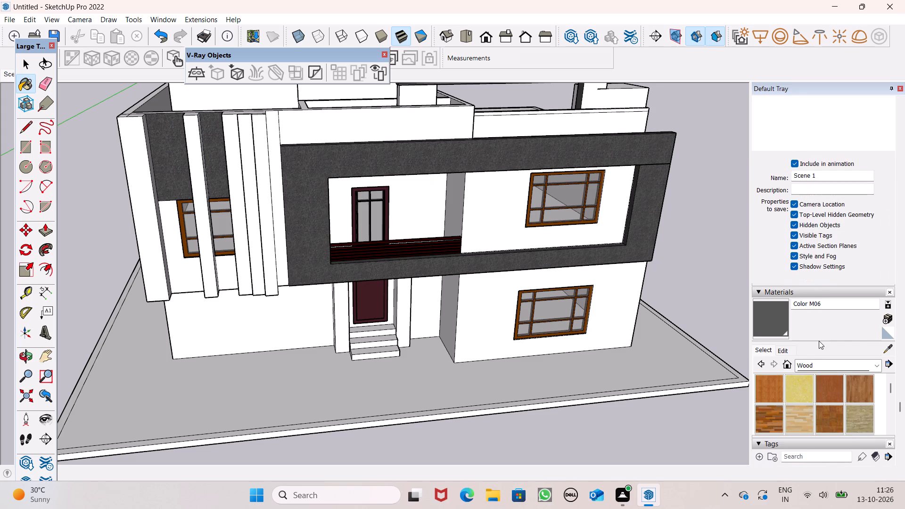
pyautogui.click(853, 366)
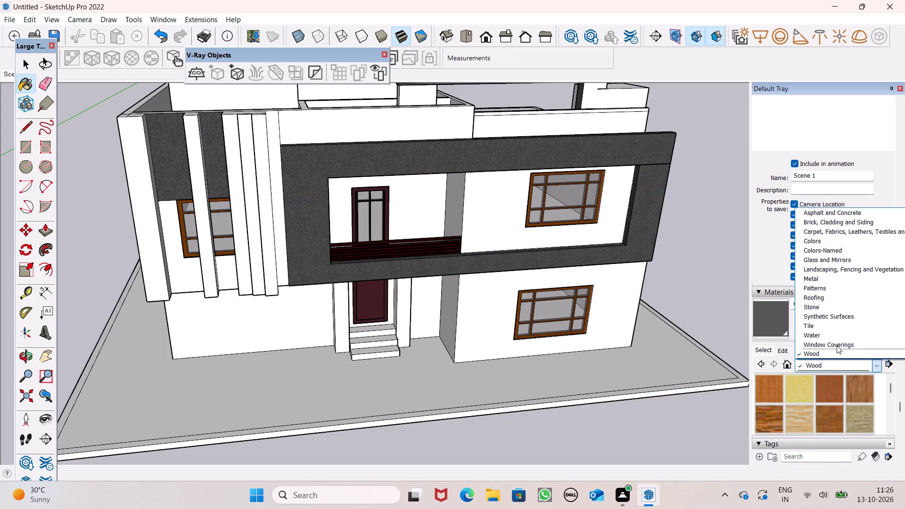
pyautogui.click(837, 345)
pyautogui.scroll(-4, 794, 410)
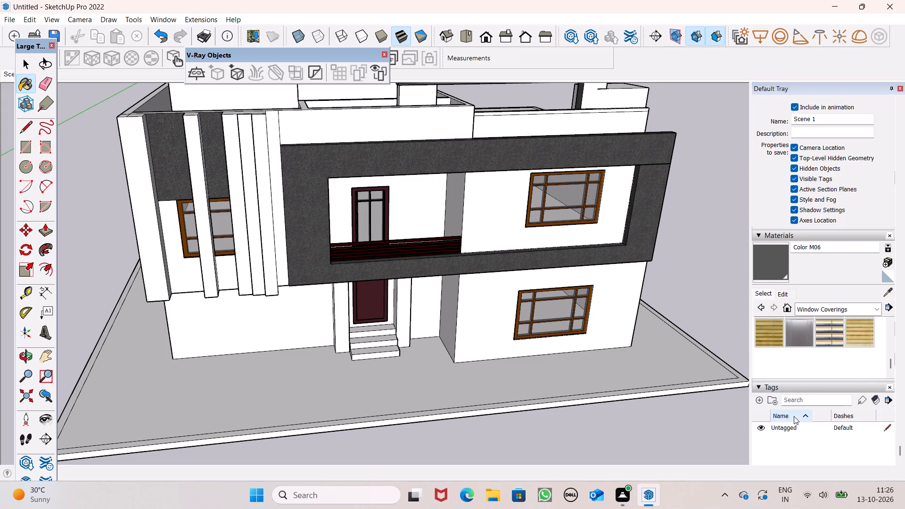
pyautogui.click(857, 256)
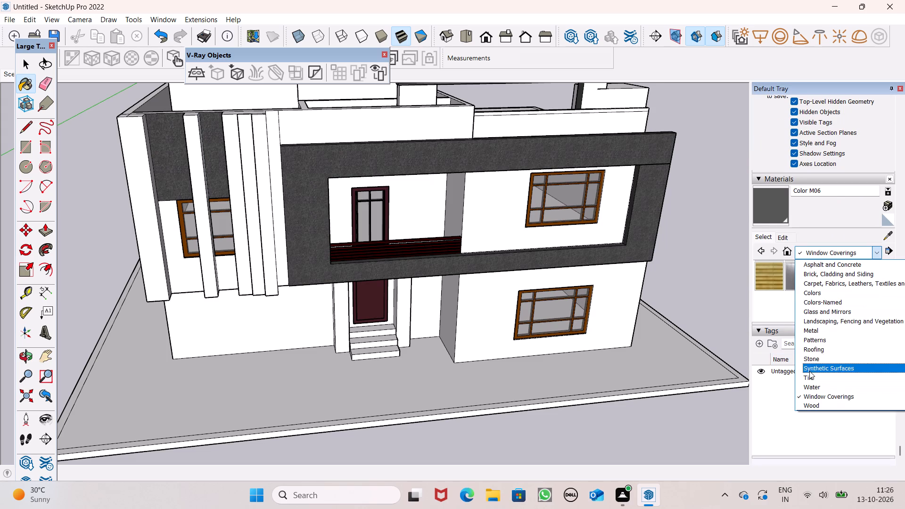
pyautogui.click(821, 315)
# Paint the front face of the wide support beneath the rooftop beam with Wood Fence from Landscaping, Fencing and Vegetation.
pyautogui.click(852, 254)
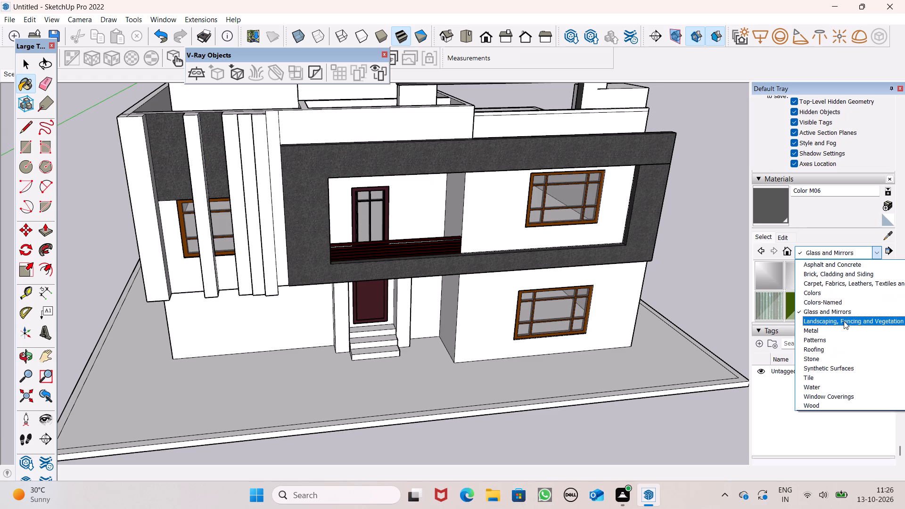
pyautogui.click(844, 324)
pyautogui.scroll(-3, 842, 296)
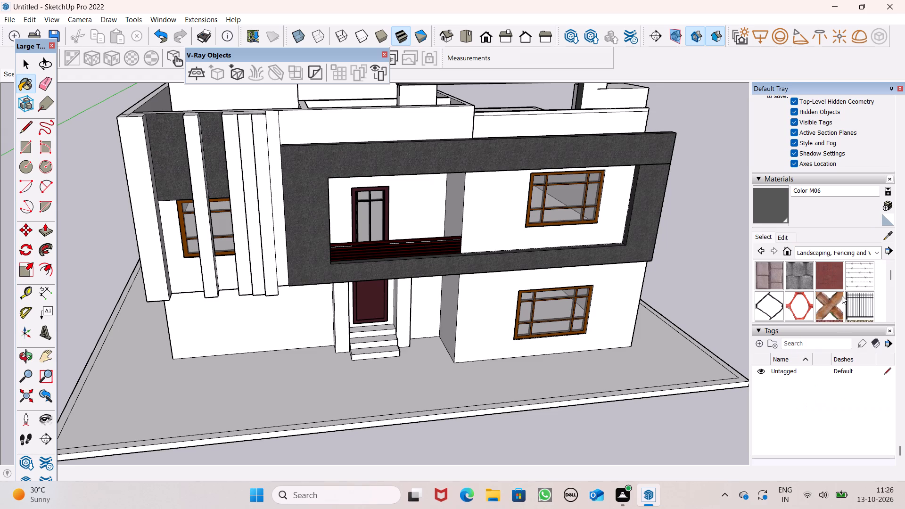
pyautogui.scroll(-2, 842, 296)
pyautogui.click(860, 297)
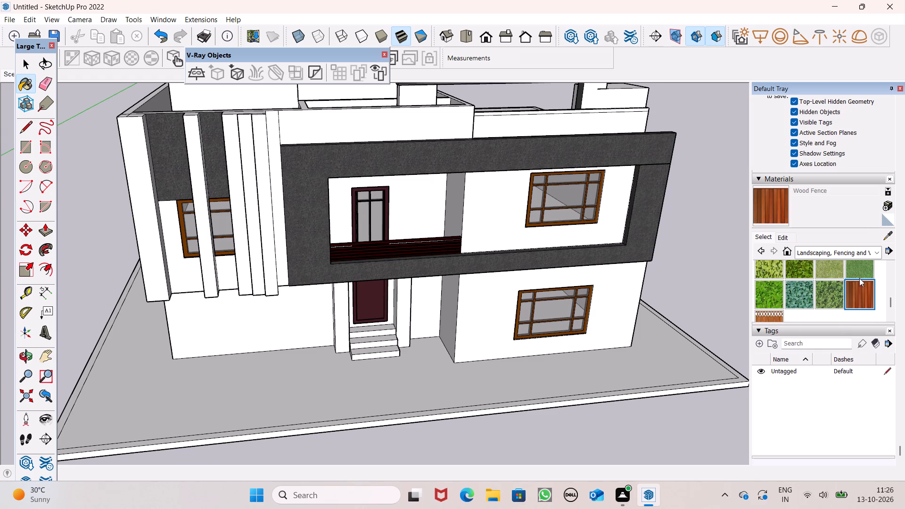
pyautogui.click(861, 296)
pyautogui.scroll(6, 506, 164)
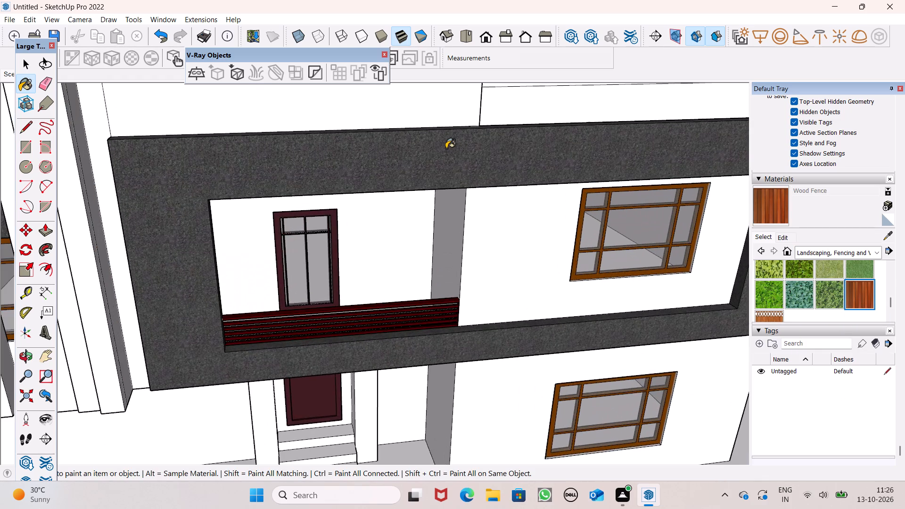
pyautogui.scroll(-10, 438, 162)
pyautogui.scroll(6, 448, 144)
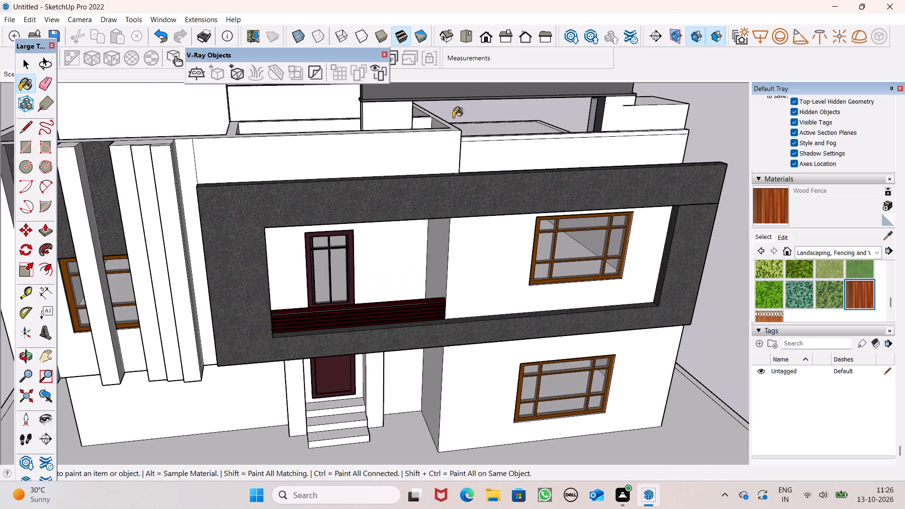
pyautogui.scroll(-6, 330, 139)
pyautogui.click(370, 125)
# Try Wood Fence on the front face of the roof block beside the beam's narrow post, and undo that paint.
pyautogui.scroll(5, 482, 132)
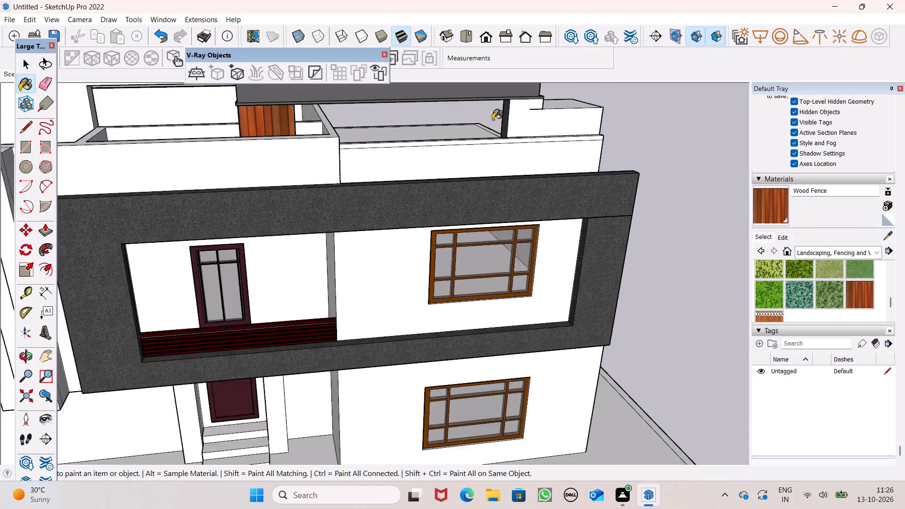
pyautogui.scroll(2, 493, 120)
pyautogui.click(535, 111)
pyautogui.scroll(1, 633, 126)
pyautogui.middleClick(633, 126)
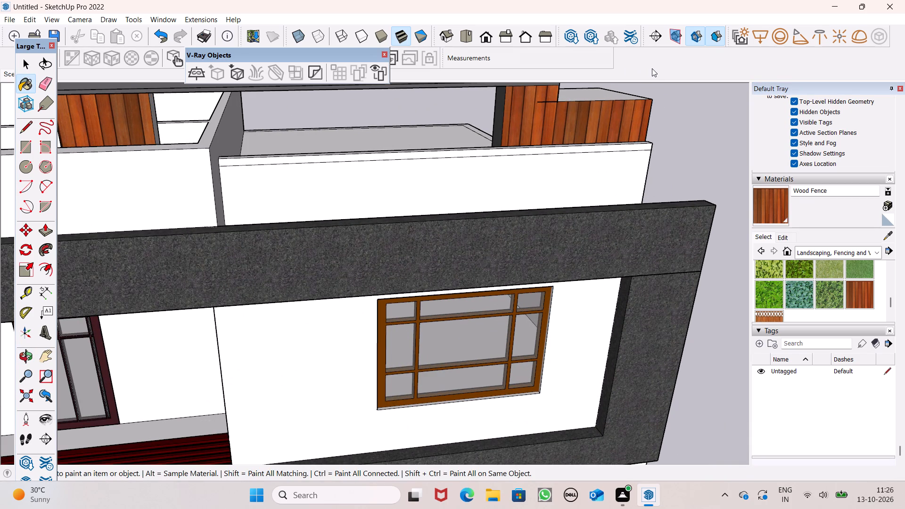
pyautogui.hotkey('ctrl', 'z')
# Paint the rooftop beam's long back face and the side and back faces of its wide support with Wood Fence.
pyautogui.scroll(-4, 609, 135)
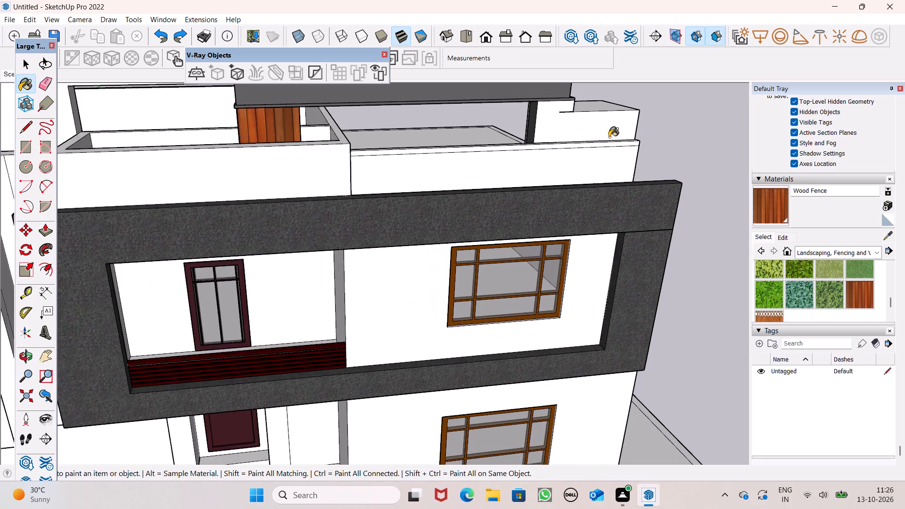
pyautogui.scroll(-1, 611, 138)
pyautogui.moveTo(620, 145); pyautogui.dragTo(0, 202, button='middle')
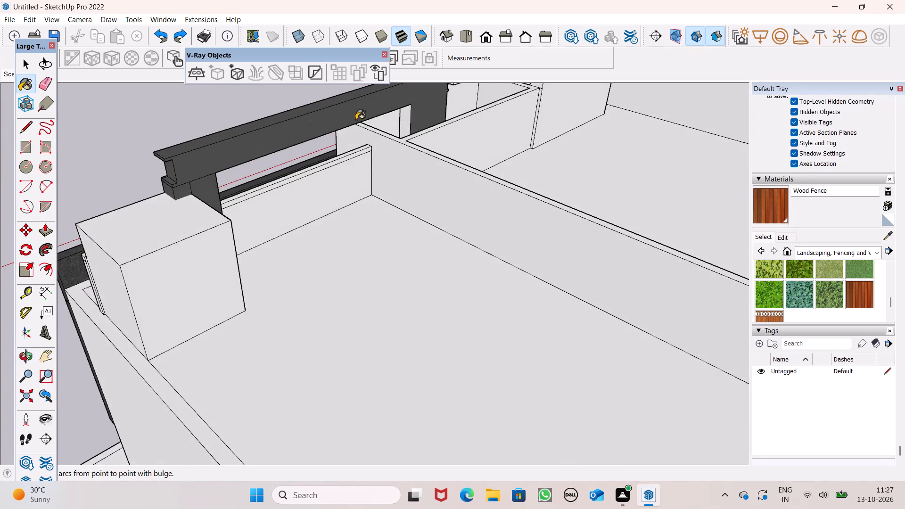
pyautogui.scroll(7, 356, 120)
pyautogui.click(417, 123)
pyautogui.click(434, 131)
pyautogui.scroll(-2, 419, 127)
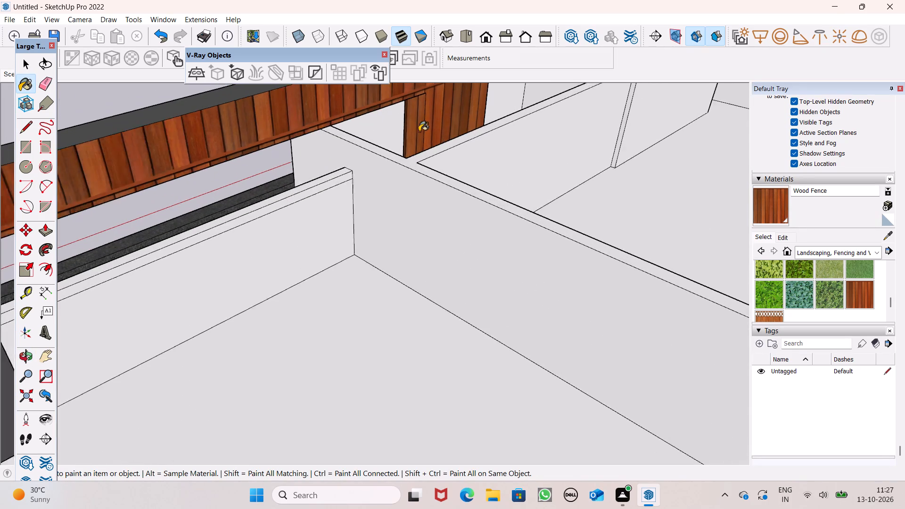
pyautogui.scroll(-5, 419, 131)
pyautogui.moveTo(386, 166); pyautogui.dragTo(299, 172, button='middle')
pyautogui.scroll(5, 162, 190)
pyautogui.click(145, 193)
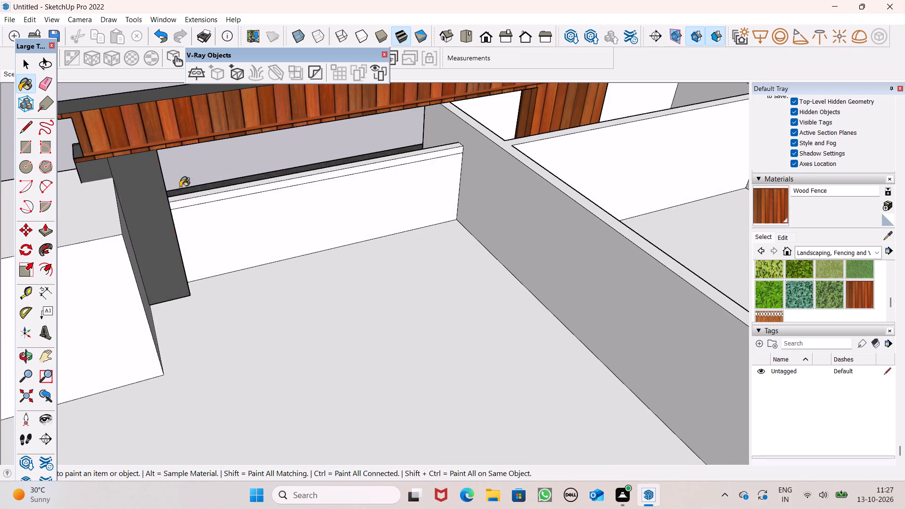
# Examine the front facade and rooftop of the house from close, eye-level and raised viewpoints.
pyautogui.moveTo(180, 187); pyautogui.dragTo(543, 152, button='middle')
pyautogui.moveTo(455, 158); pyautogui.dragTo(539, 168, button='middle')
pyautogui.scroll(1, 539, 168)
pyautogui.scroll(-3, 437, 203)
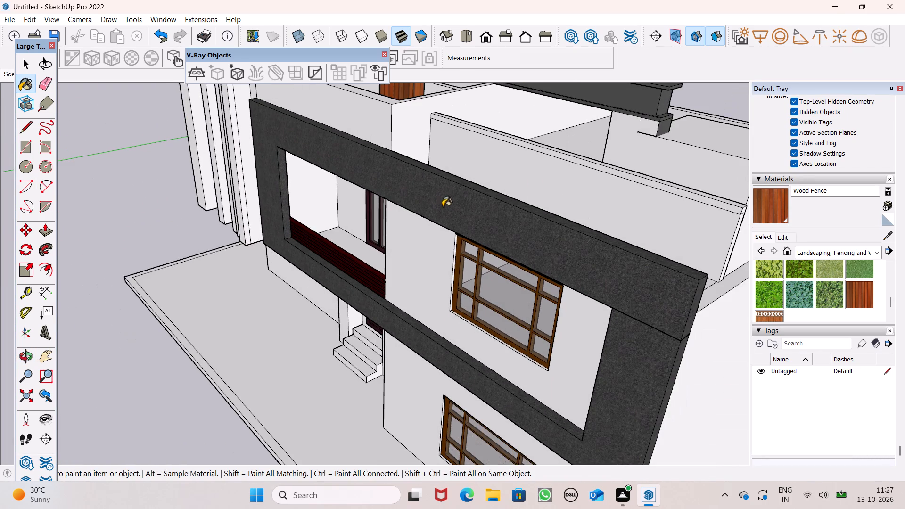
pyautogui.moveTo(443, 206); pyautogui.dragTo(604, 243, button='middle')
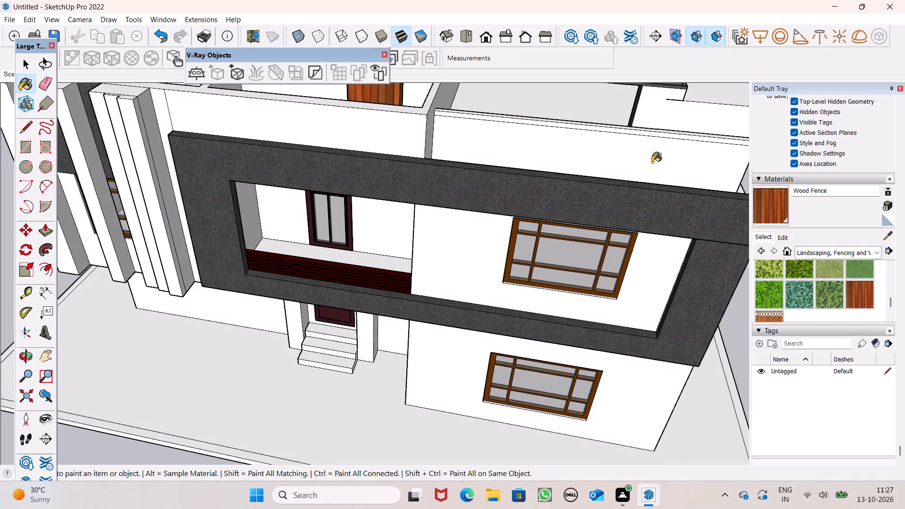
pyautogui.scroll(-4, 521, 197)
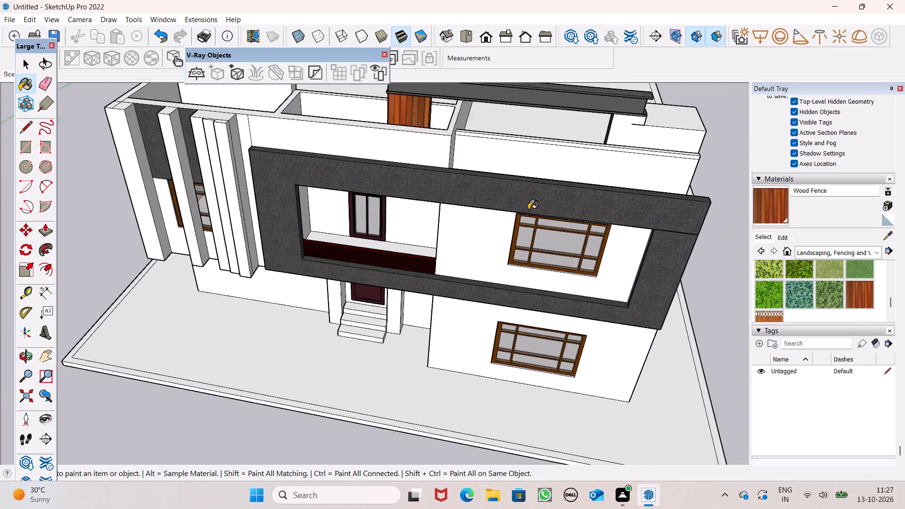
pyautogui.scroll(-1, 528, 210)
pyautogui.moveTo(506, 241); pyautogui.dragTo(585, 70, button='middle')
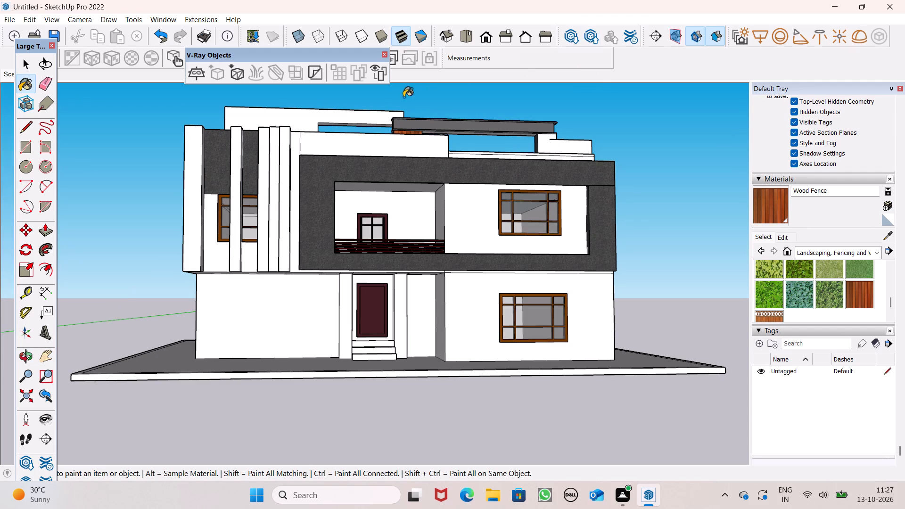
pyautogui.scroll(-4, 405, 203)
pyautogui.moveTo(411, 237); pyautogui.dragTo(428, 355, button='middle')
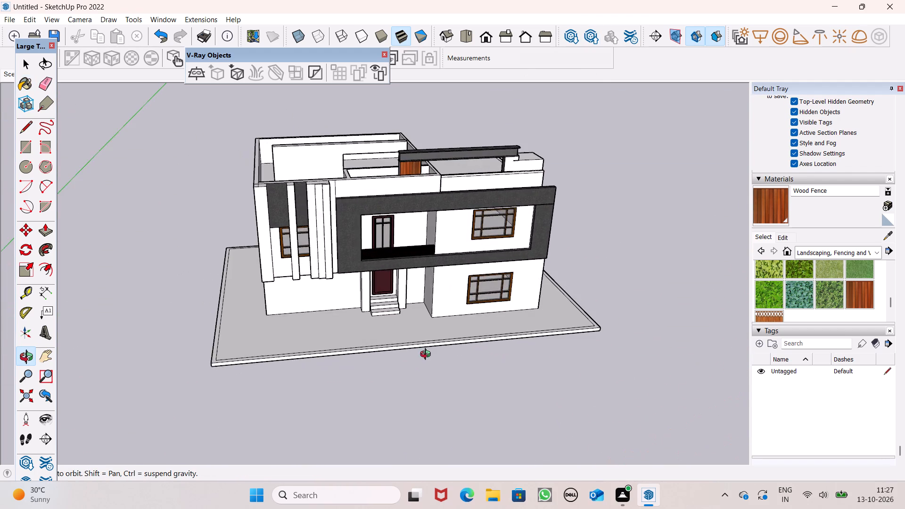
pyautogui.moveTo(428, 355); pyautogui.dragTo(426, 357, button='middle')
# Choose the pale cream Color D01 from the Colors material collection.
pyautogui.click(868, 254)
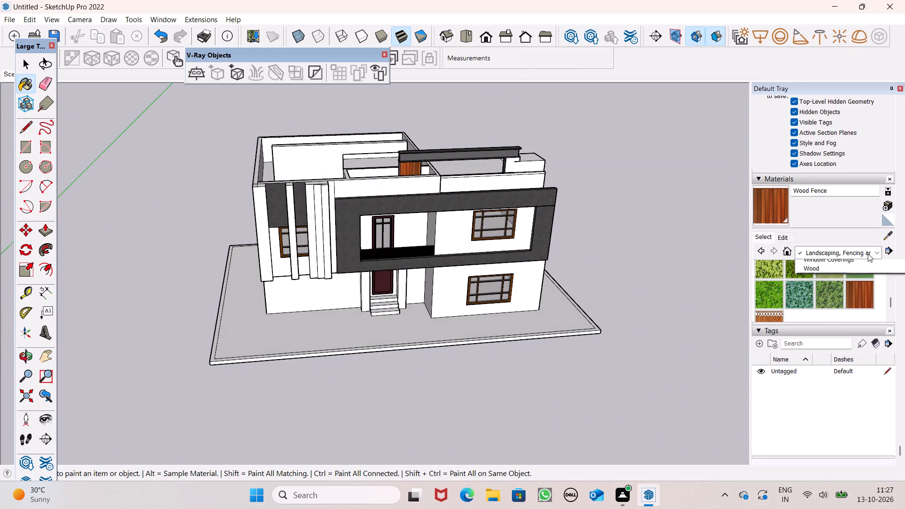
pyautogui.click(838, 291)
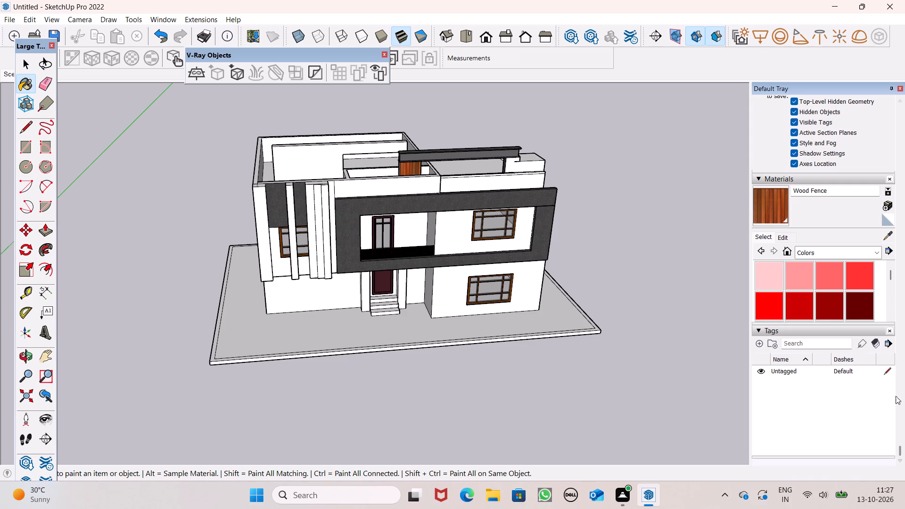
pyautogui.scroll(-3, 815, 275)
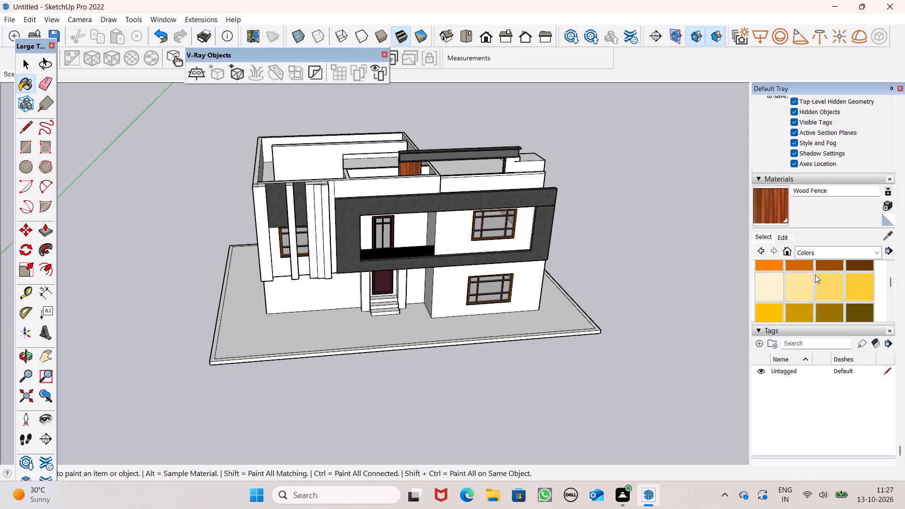
pyautogui.click(779, 287)
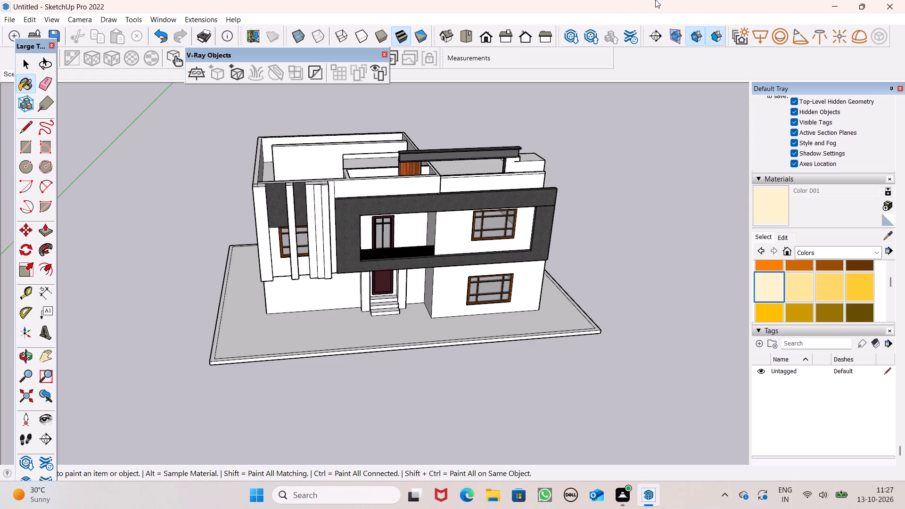
pyautogui.scroll(-1, 676, 0)
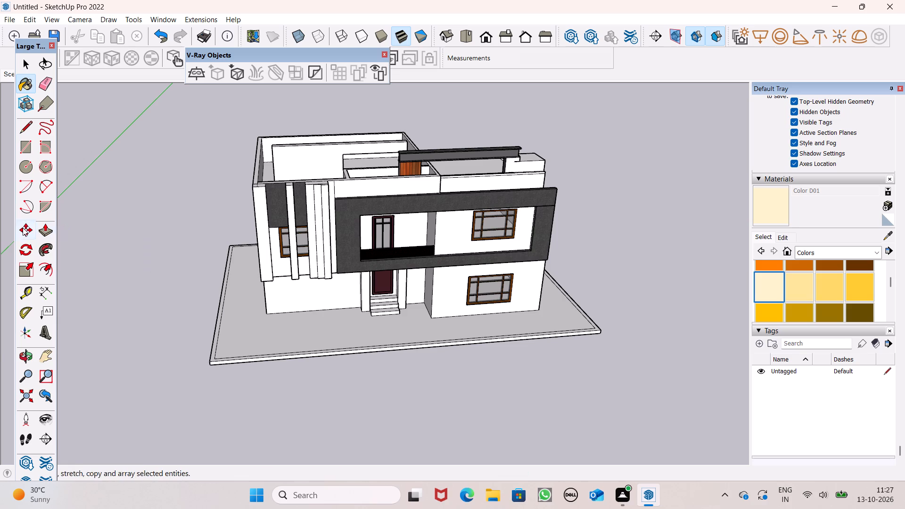
# Draw a 9" line across the top of the plot's front border strip, opposite the entrance steps.
pyautogui.click(25, 125)
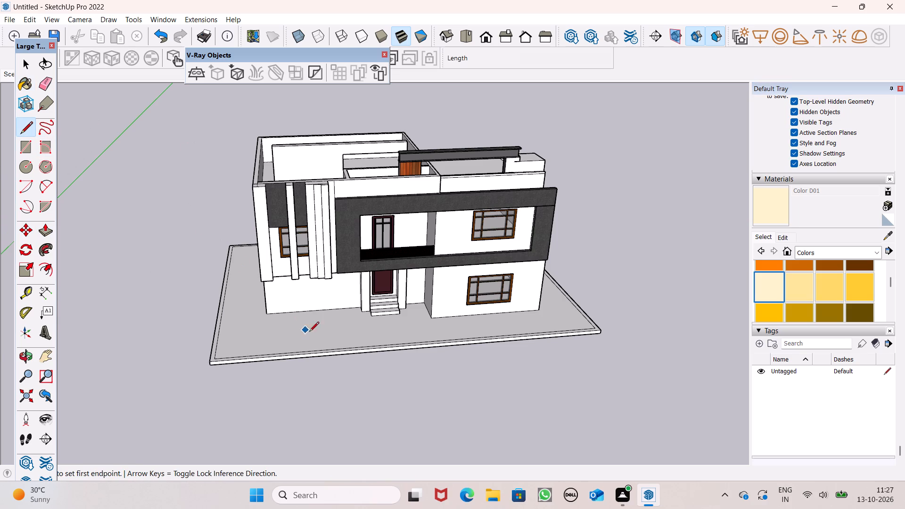
pyautogui.scroll(10, 418, 345)
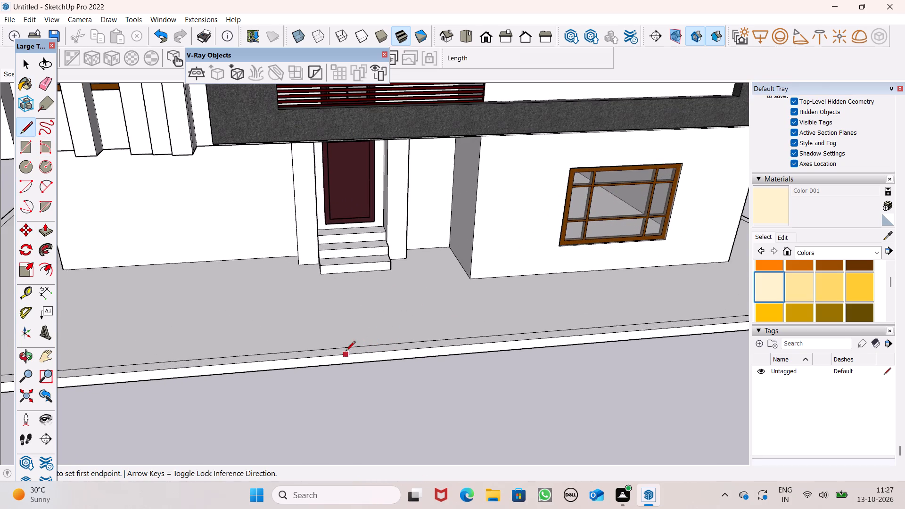
pyautogui.click(367, 345)
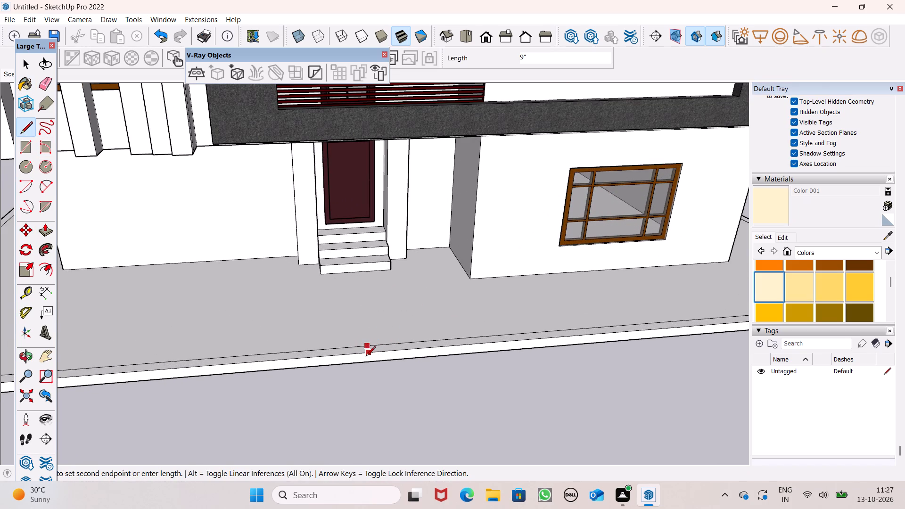
pyautogui.click(369, 356)
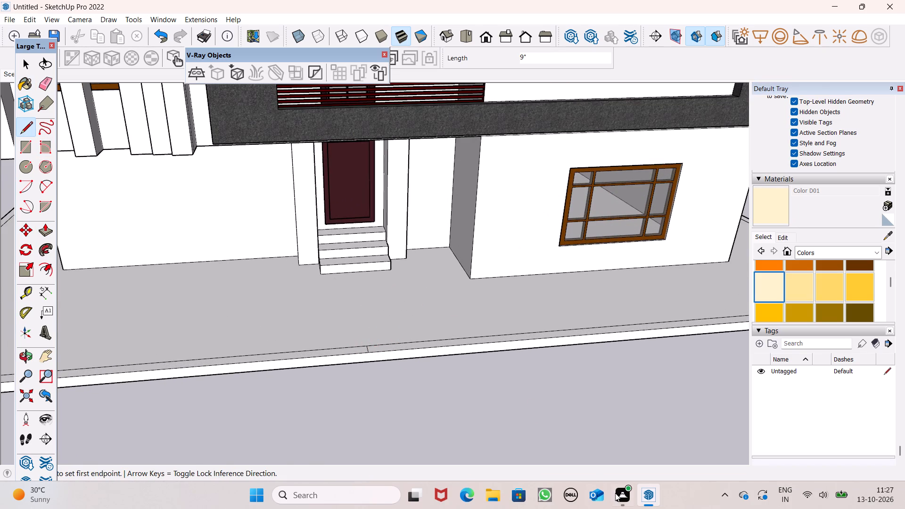
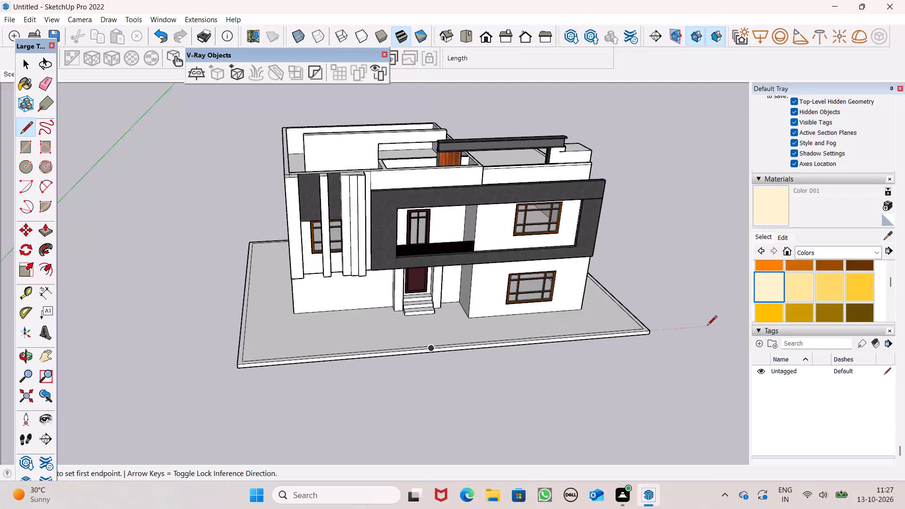
# Draw a second 9" line across the plot's front border strip, marking the other side of the gate opening.
pyautogui.moveTo(707, 326); pyautogui.dragTo(648, 391, button='middle')
pyautogui.scroll(7, 564, 347)
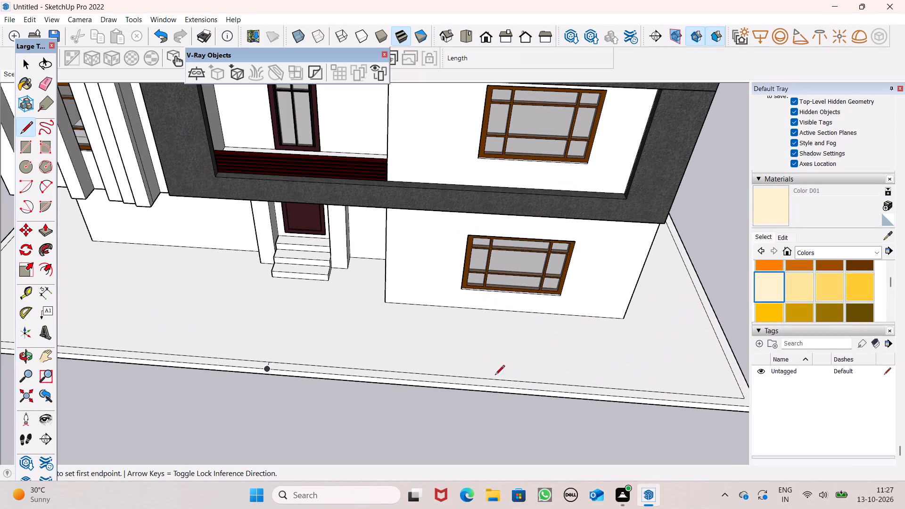
pyautogui.click(410, 373)
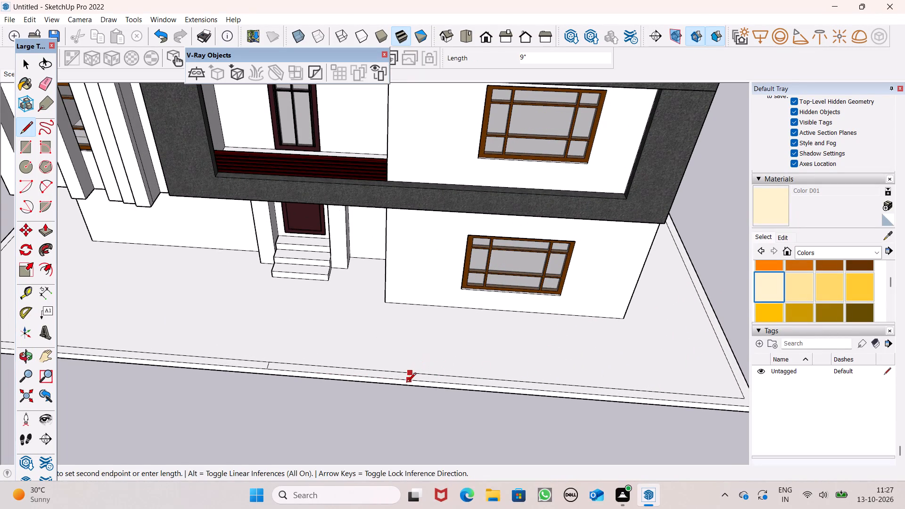
pyautogui.click(406, 383)
pyautogui.scroll(-3, 403, 347)
pyautogui.scroll(-4, 416, 426)
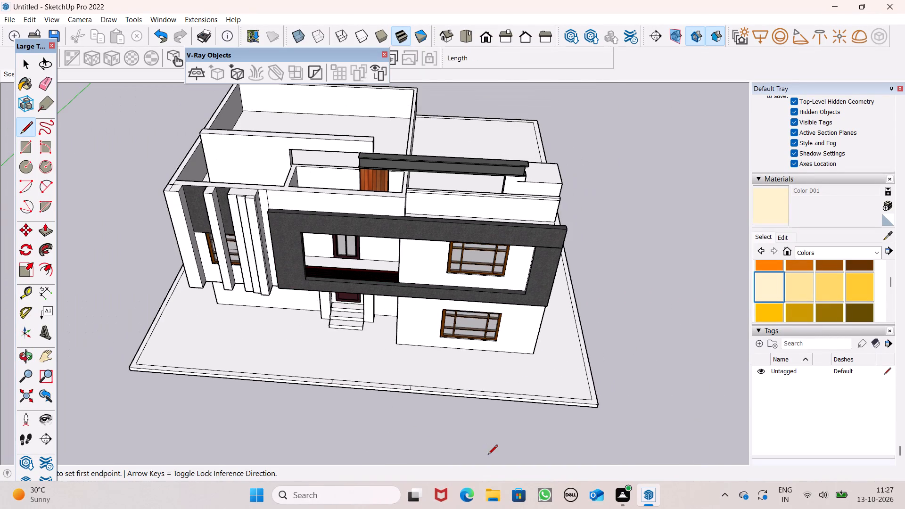
pyautogui.press('space')
# Examine the house and plot border from raised and eye-level front viewpoints.
pyautogui.scroll(-3, 484, 415)
pyautogui.moveTo(503, 359); pyautogui.dragTo(609, 324, button='middle')
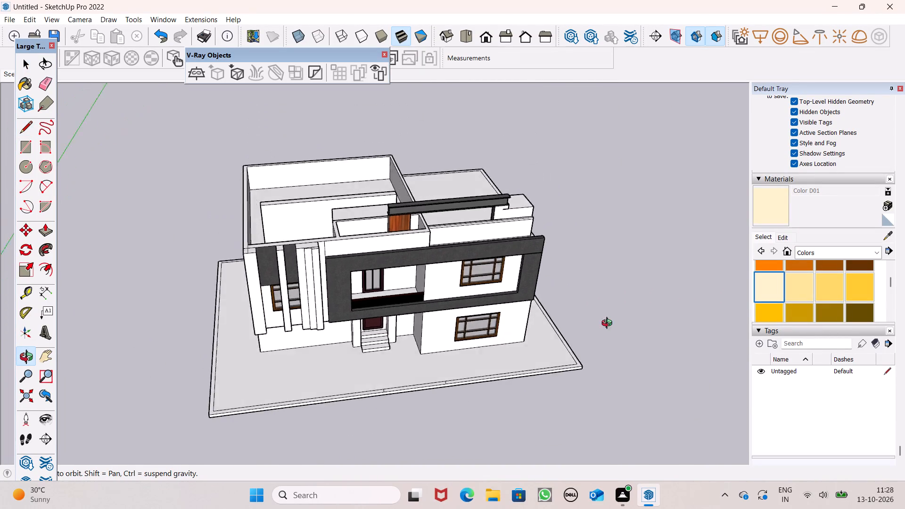
pyautogui.moveTo(609, 324); pyautogui.dragTo(717, 326, button='middle')
pyautogui.moveTo(468, 397); pyautogui.dragTo(255, 408, button='middle')
pyautogui.scroll(1, 255, 408)
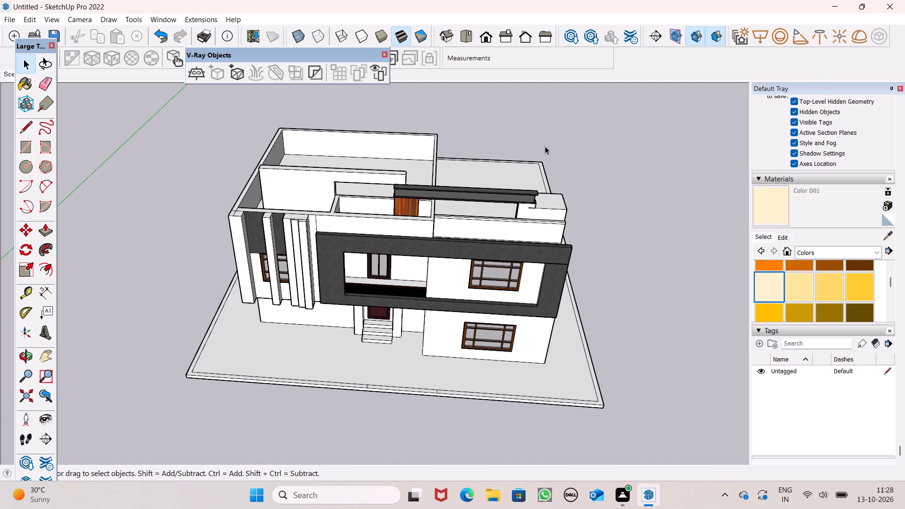
pyautogui.moveTo(484, 172); pyautogui.dragTo(571, 131, button='middle')
pyautogui.moveTo(402, 218); pyautogui.dragTo(462, 165, button='middle')
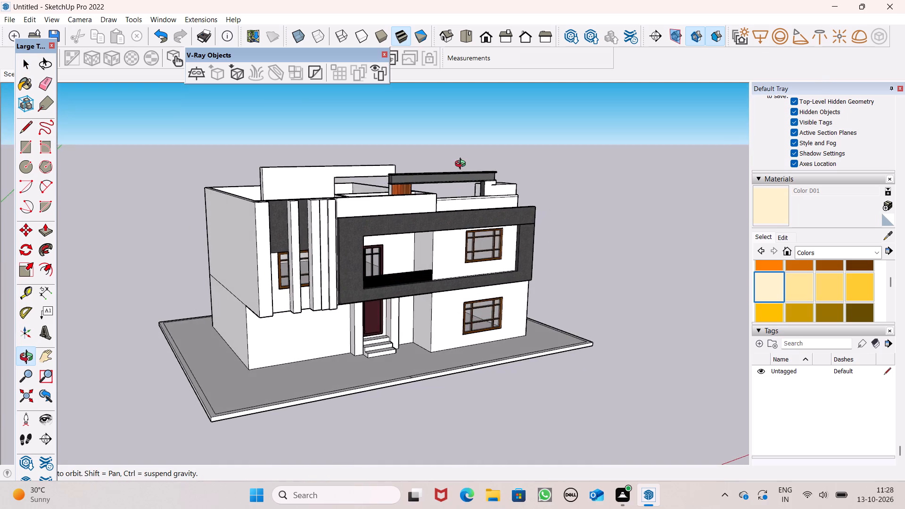
pyautogui.moveTo(462, 165); pyautogui.dragTo(428, 180, button='middle')
pyautogui.moveTo(421, 225); pyautogui.dragTo(450, 179, button='middle')
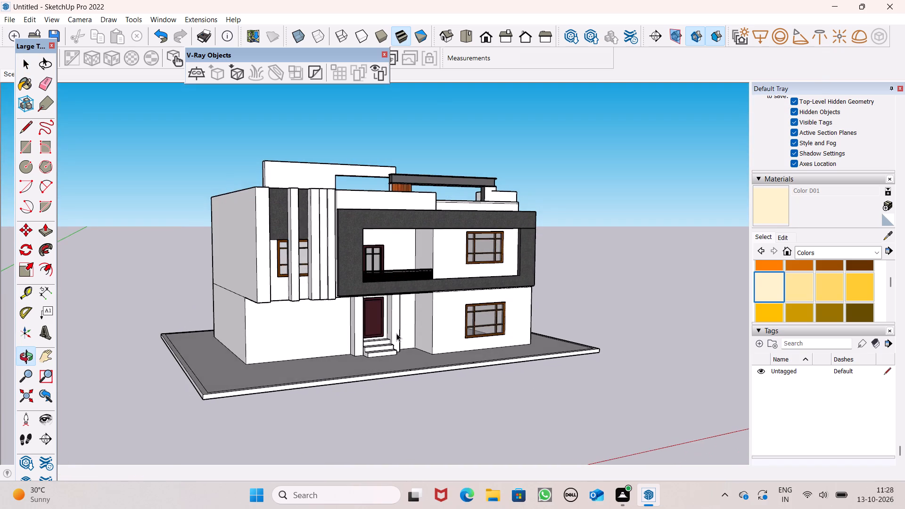
pyautogui.scroll(1, 384, 336)
pyautogui.moveTo(372, 350); pyautogui.dragTo(280, 457, button='middle')
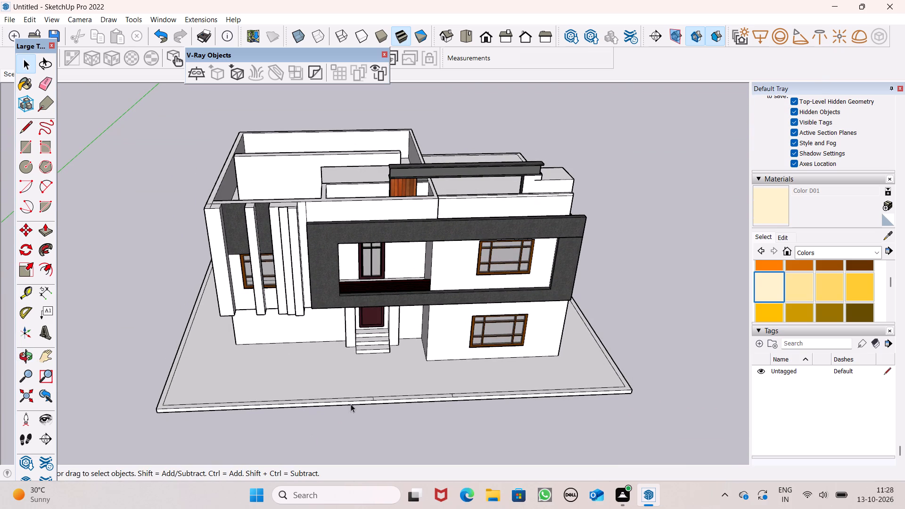
pyautogui.scroll(-1, 303, 373)
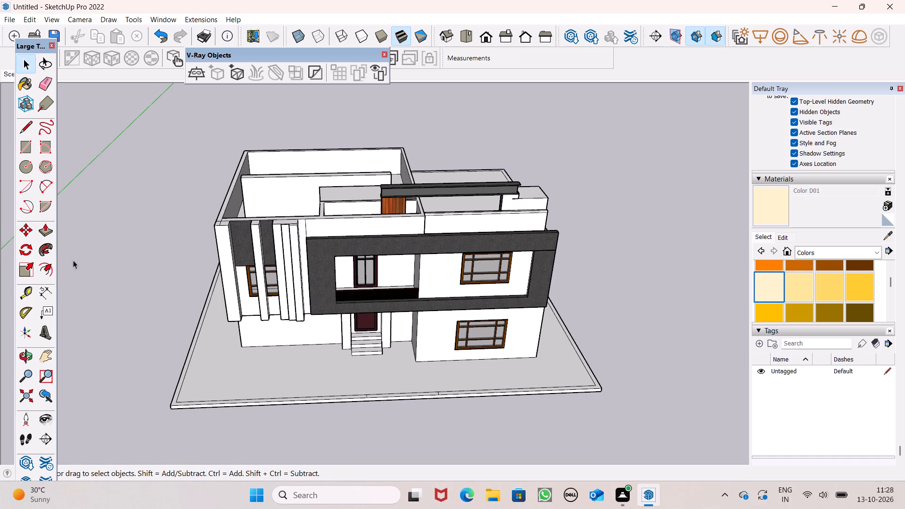
# Pull the plot's border strip up 6' into a boundary wall, leaving out the gate segment between the two cross lines.
pyautogui.click(49, 233)
pyautogui.scroll(2, 212, 392)
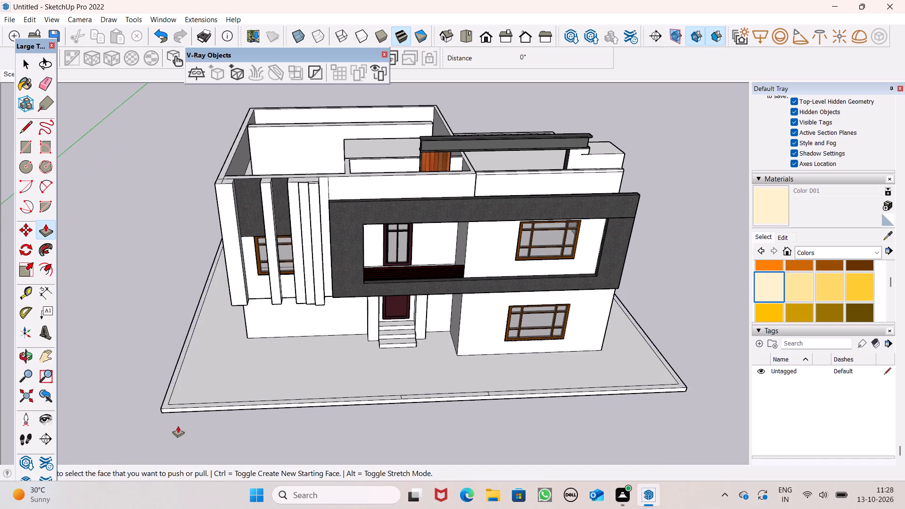
pyautogui.scroll(6, 172, 397)
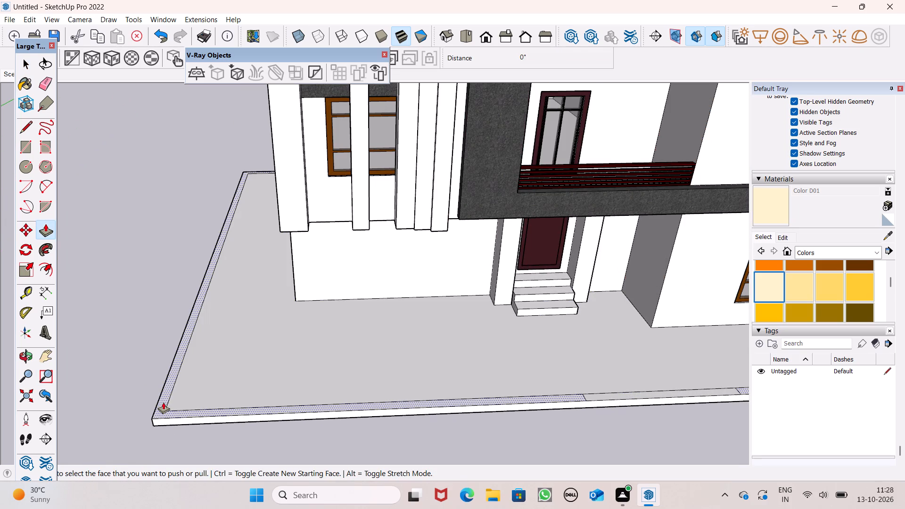
pyautogui.moveTo(157, 407); pyautogui.dragTo(156, 387)
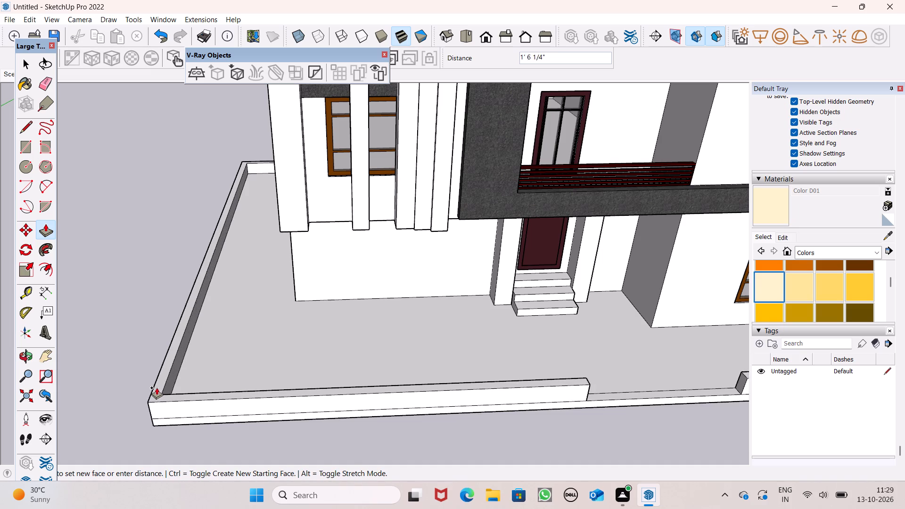
pyautogui.moveTo(156, 387); pyautogui.dragTo(156, 352)
pyautogui.press('6')
pyautogui.press("'")
pyautogui.press('Return')
# Pull the top face of the boundary wall up another 2'.
pyautogui.scroll(-1, 159, 347)
pyautogui.moveTo(352, 420); pyautogui.dragTo(336, 328, button='middle')
pyautogui.scroll(1, 336, 328)
pyautogui.scroll(-4, 342, 317)
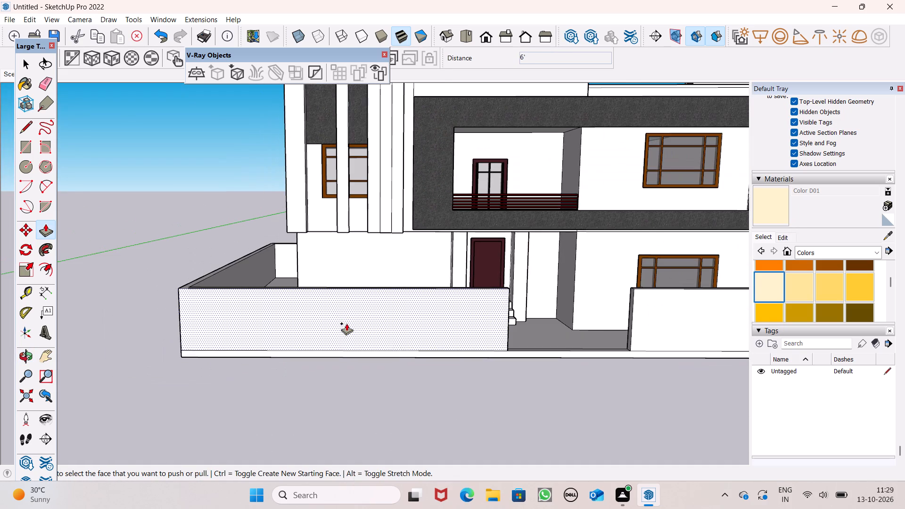
pyautogui.scroll(-2, 384, 332)
pyautogui.moveTo(383, 332); pyautogui.dragTo(346, 455, button='middle')
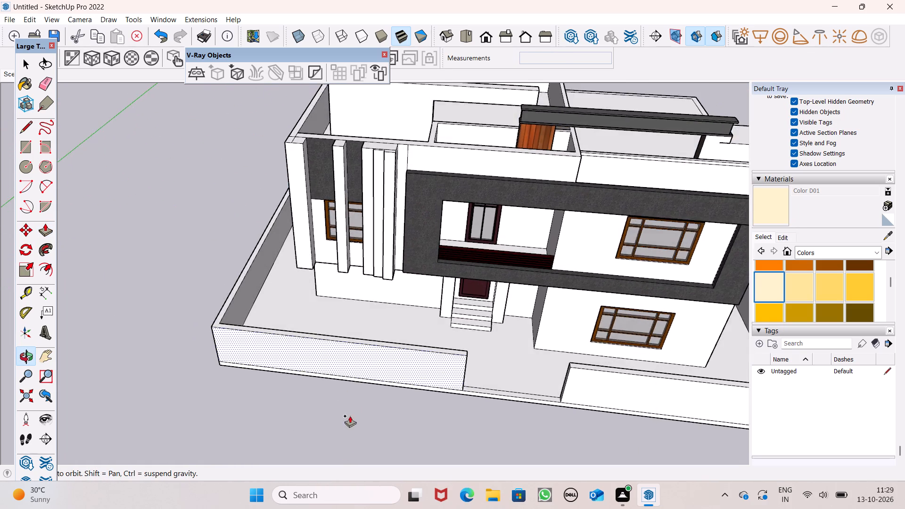
pyautogui.scroll(4, 334, 345)
pyautogui.moveTo(332, 336); pyautogui.dragTo(332, 329)
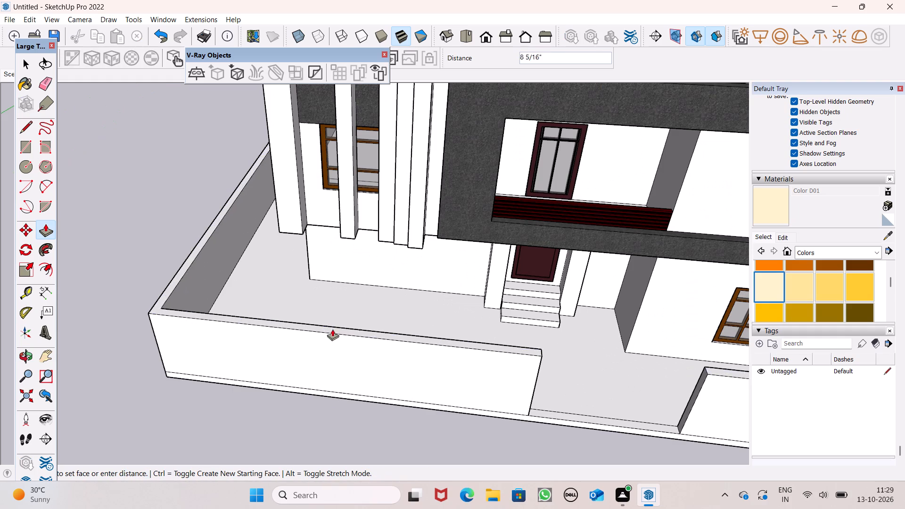
pyautogui.moveTo(332, 329); pyautogui.dragTo(335, 322)
pyautogui.press('2')
pyautogui.press("'")
pyautogui.press('Return')
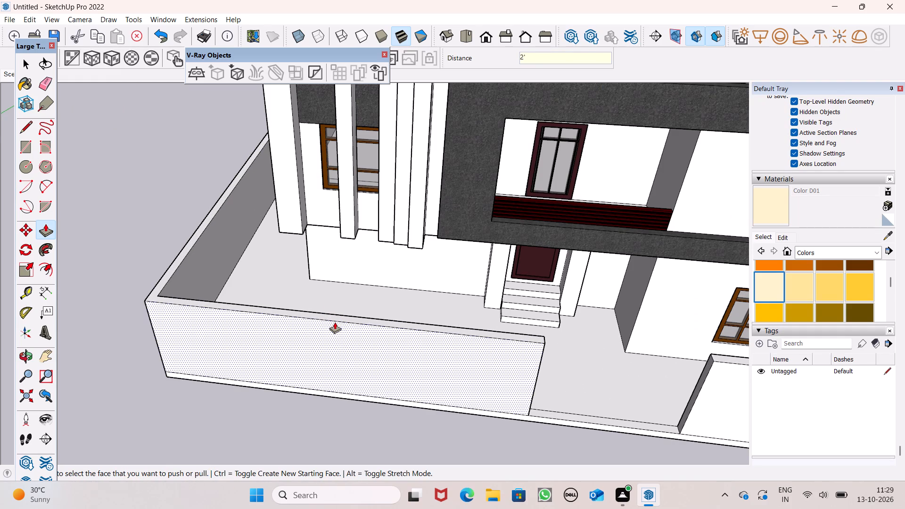
# Pull the top face of the boundary wall up another 1'.
pyautogui.scroll(-2, 332, 297)
pyautogui.moveTo(395, 329); pyautogui.dragTo(419, 270, button='middle')
pyautogui.scroll(1, 423, 268)
pyautogui.scroll(-4, 396, 212)
pyautogui.moveTo(378, 236); pyautogui.dragTo(387, 226, button='middle')
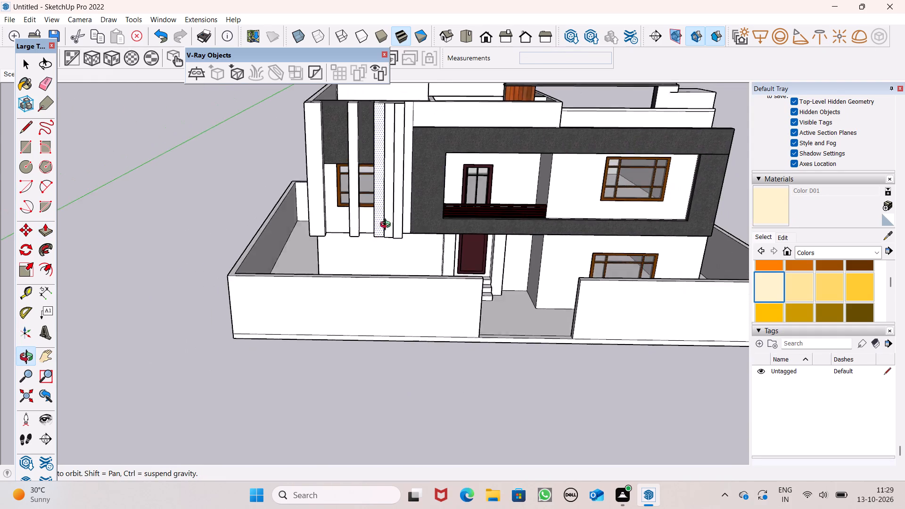
pyautogui.moveTo(387, 226); pyautogui.dragTo(432, 161, button='middle')
pyautogui.scroll(1, 426, 181)
pyautogui.moveTo(372, 224); pyautogui.dragTo(373, 219, button='middle')
pyautogui.moveTo(374, 265); pyautogui.dragTo(338, 381, button='middle')
pyautogui.scroll(3, 411, 323)
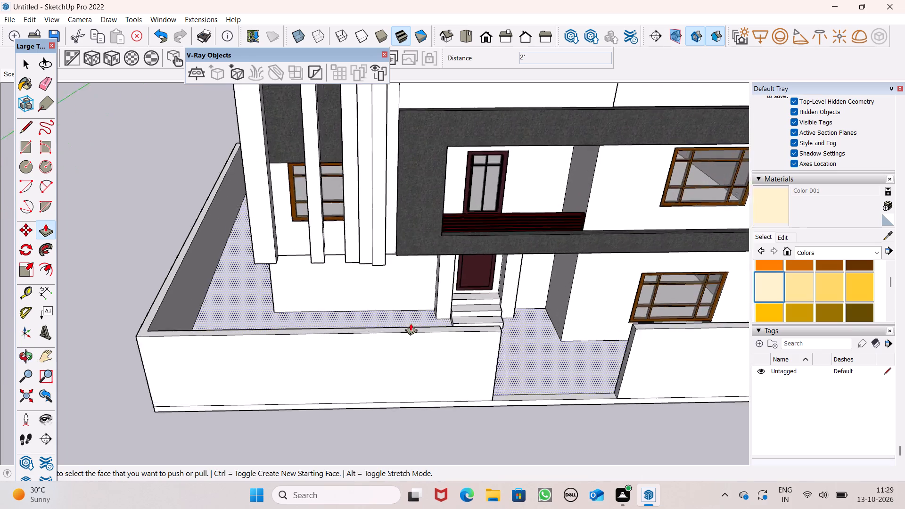
pyautogui.scroll(2, 411, 323)
pyautogui.moveTo(412, 330); pyautogui.dragTo(410, 313)
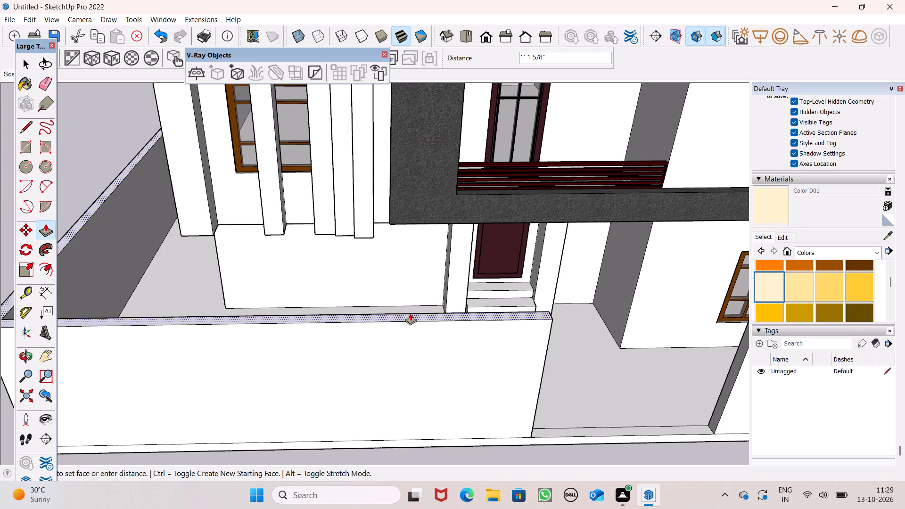
pyautogui.moveTo(410, 313); pyautogui.dragTo(410, 312)
pyautogui.press('1')
pyautogui.press(';')
pyautogui.press('BackSpace')
pyautogui.press("'")
pyautogui.press('Return')
# Draw a 9" line across the boundary wall's top at the front corner, on the lower window's side of the house.
pyautogui.scroll(-7, 411, 301)
pyautogui.moveTo(403, 305); pyautogui.dragTo(382, 218, button='middle')
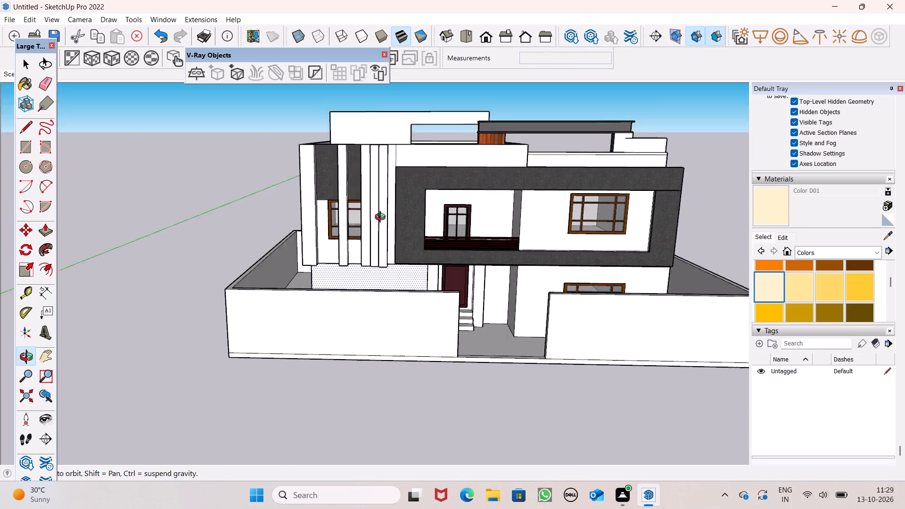
pyautogui.moveTo(382, 218); pyautogui.dragTo(381, 216, button='middle')
pyautogui.scroll(-2, 541, 290)
pyautogui.scroll(1, 535, 300)
pyautogui.moveTo(582, 333); pyautogui.dragTo(580, 312, button='middle')
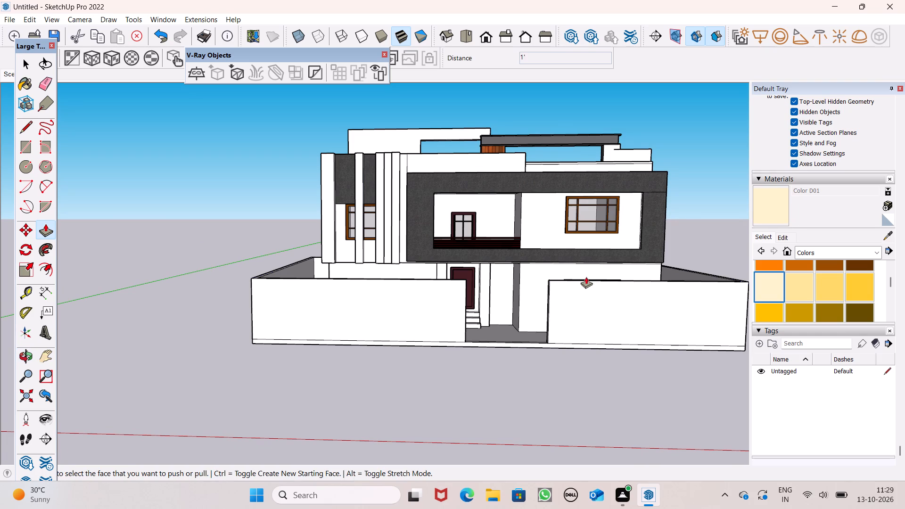
pyautogui.moveTo(586, 277); pyautogui.dragTo(499, 381, button='middle')
pyautogui.scroll(1, 586, 311)
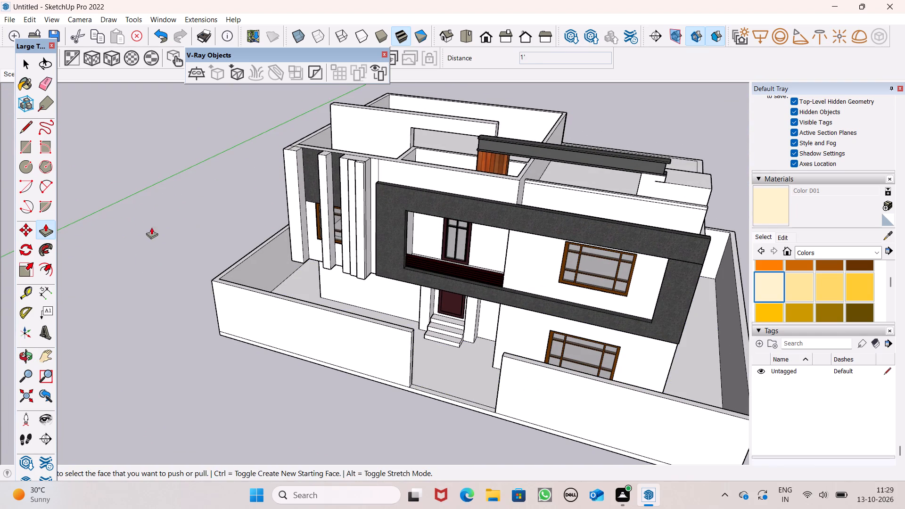
pyautogui.click(14, 131)
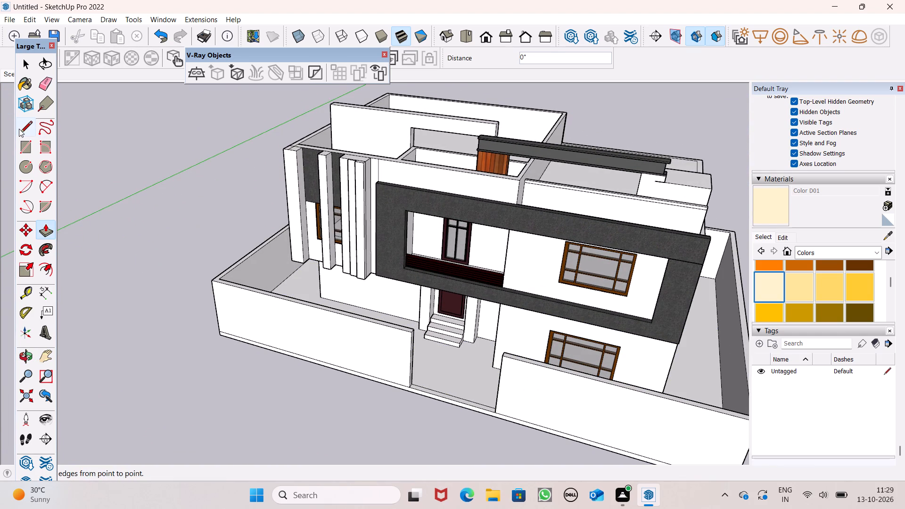
pyautogui.click(32, 127)
pyautogui.scroll(-4, 0, 201)
pyautogui.scroll(-1, 444, 357)
pyautogui.scroll(1, 485, 344)
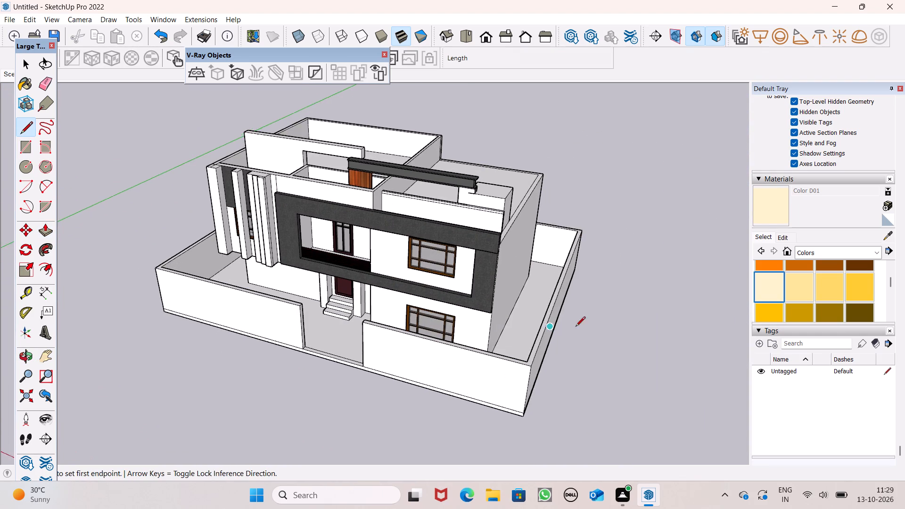
pyautogui.scroll(8, 576, 327)
pyautogui.moveTo(461, 395); pyautogui.dragTo(466, 395)
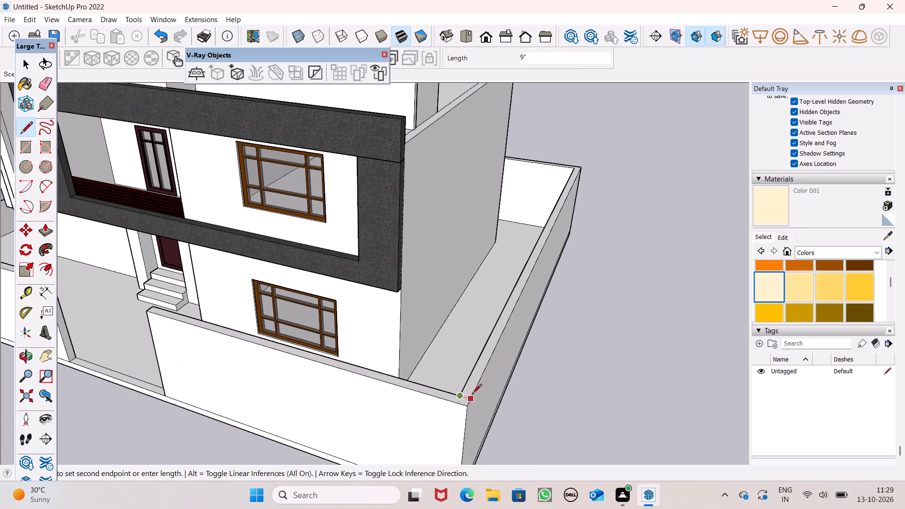
pyautogui.click(472, 394)
# Examine the house and its boundary wall from raised and lower front viewpoints.
pyautogui.scroll(-5, 505, 329)
pyautogui.scroll(-3, 448, 318)
pyautogui.scroll(1, 454, 348)
pyautogui.moveTo(475, 335); pyautogui.dragTo(532, 333, button='middle')
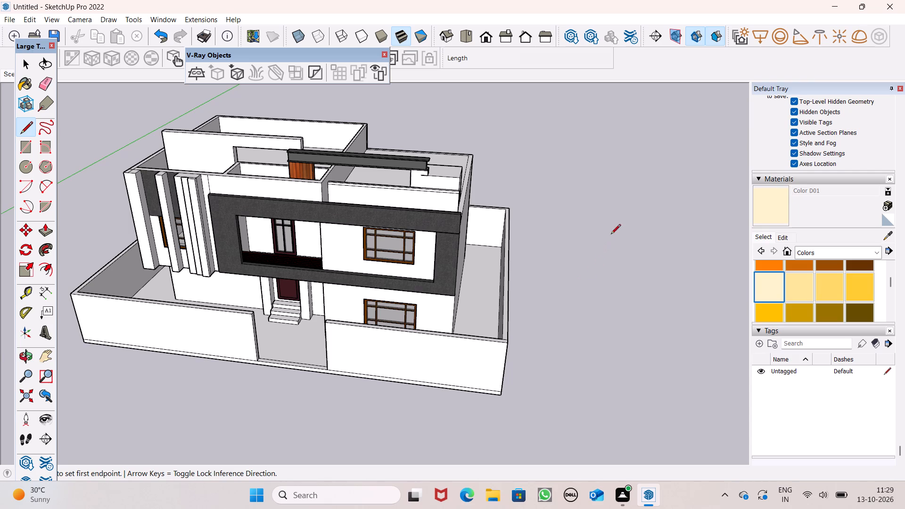
pyautogui.moveTo(129, 272); pyautogui.dragTo(174, 290, button='middle')
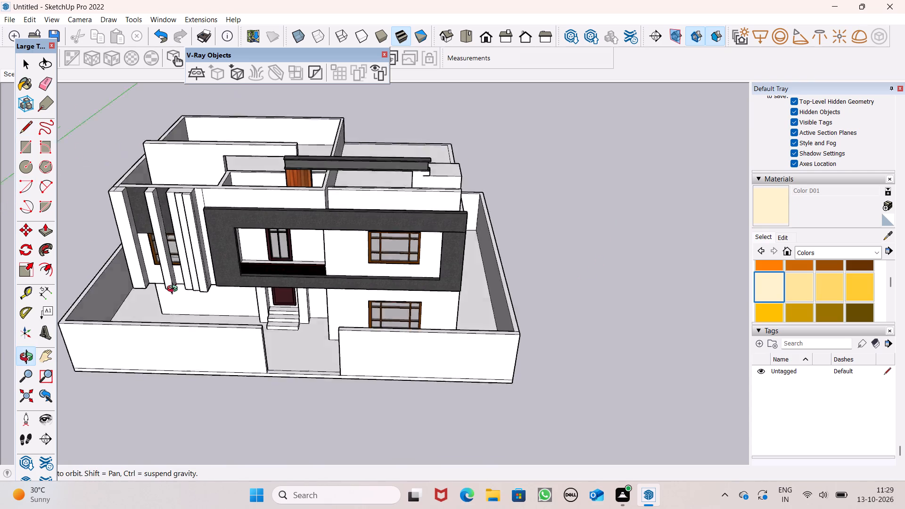
pyautogui.moveTo(174, 290); pyautogui.dragTo(192, 302, button='middle')
pyautogui.moveTo(248, 350); pyautogui.dragTo(202, 343, button='middle')
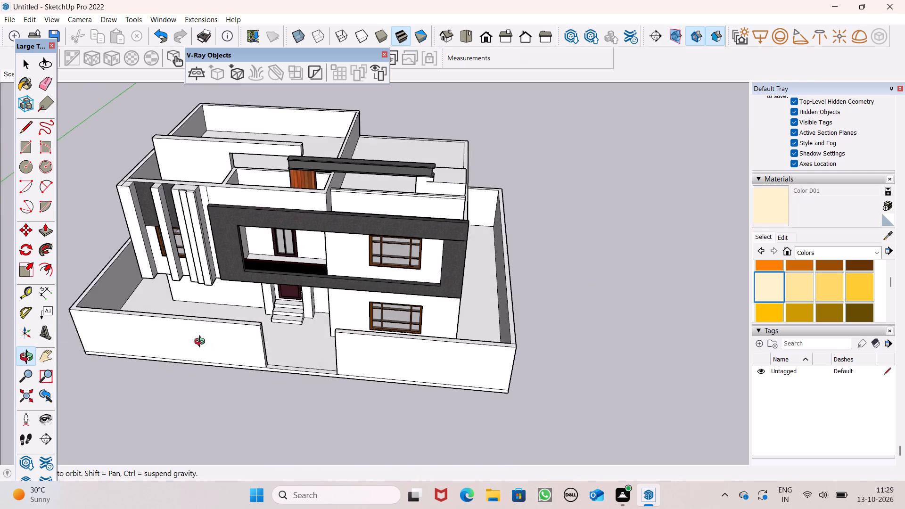
pyautogui.moveTo(202, 343); pyautogui.dragTo(202, 332, button='middle')
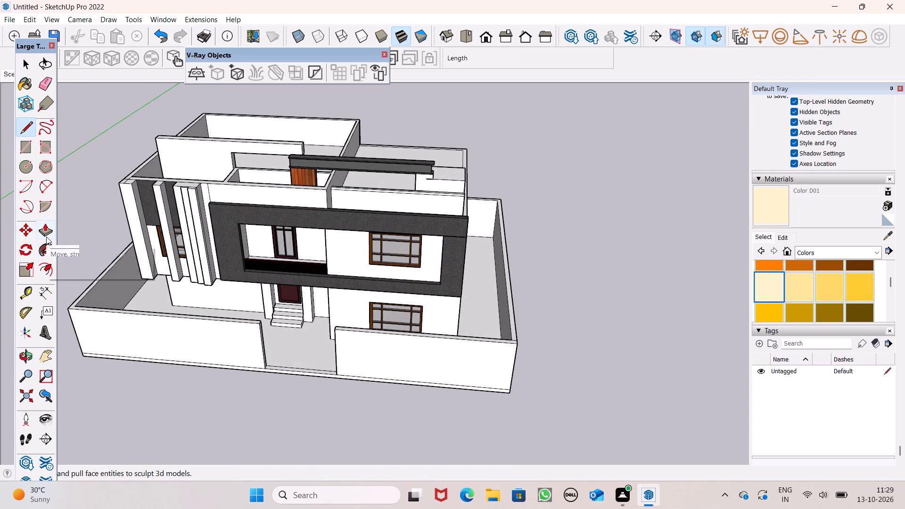
pyautogui.click(46, 237)
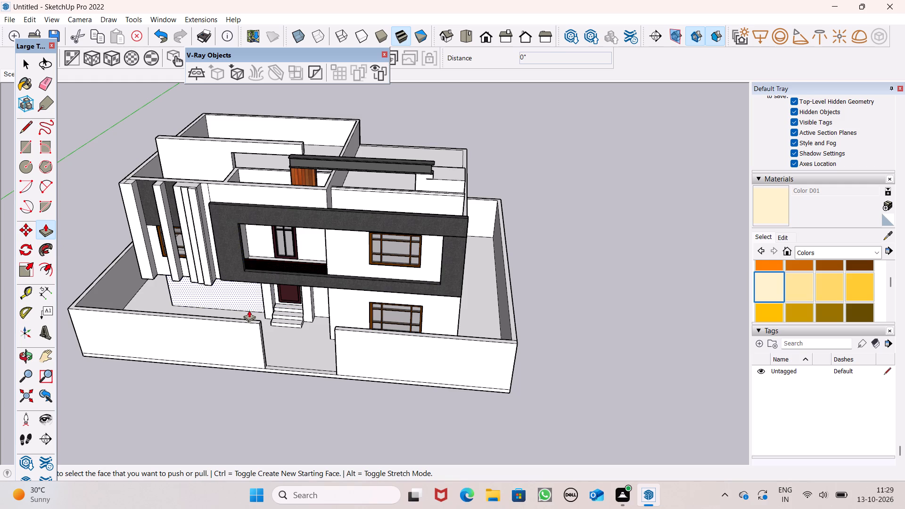
pyautogui.click(27, 152)
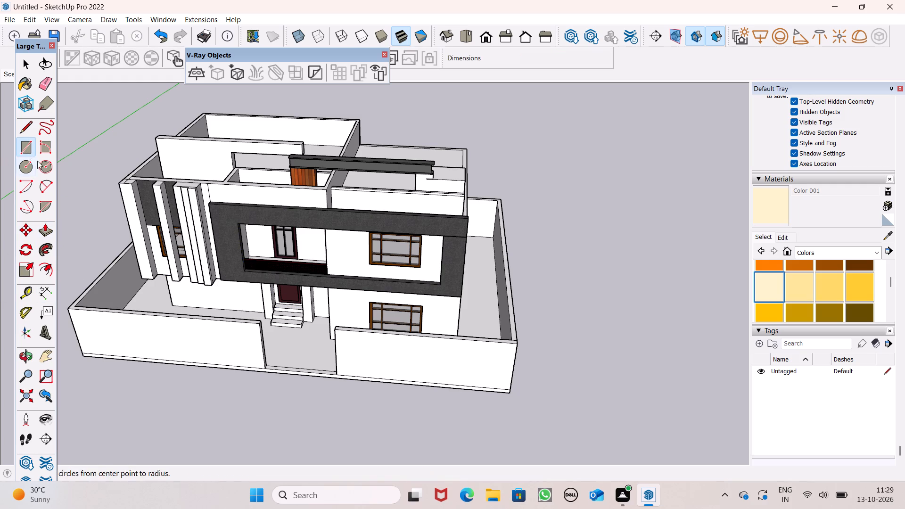
pyautogui.moveTo(494, 424); pyautogui.dragTo(507, 353, button='middle')
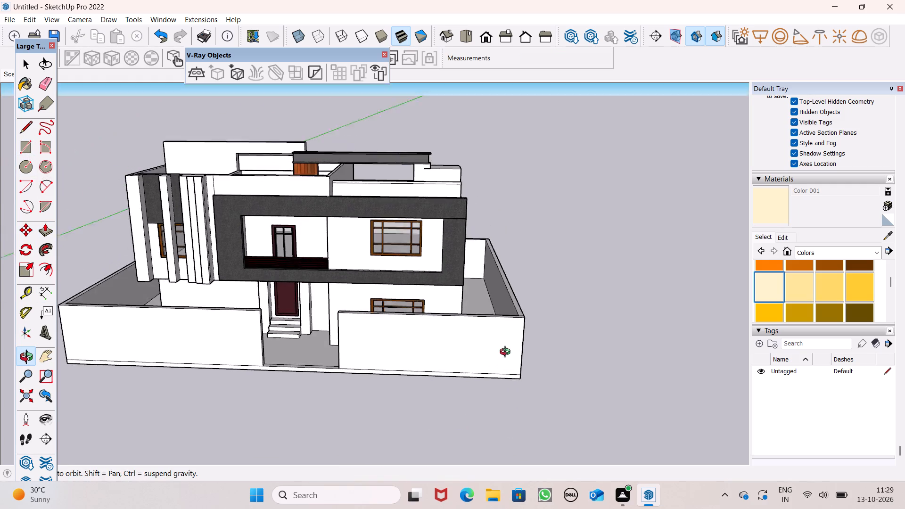
pyautogui.moveTo(507, 353); pyautogui.dragTo(507, 350, button='middle')
pyautogui.scroll(1, 431, 346)
pyautogui.scroll(-1, 431, 346)
pyautogui.scroll(1, 431, 346)
pyautogui.scroll(-1, 428, 346)
pyautogui.scroll(2, 426, 346)
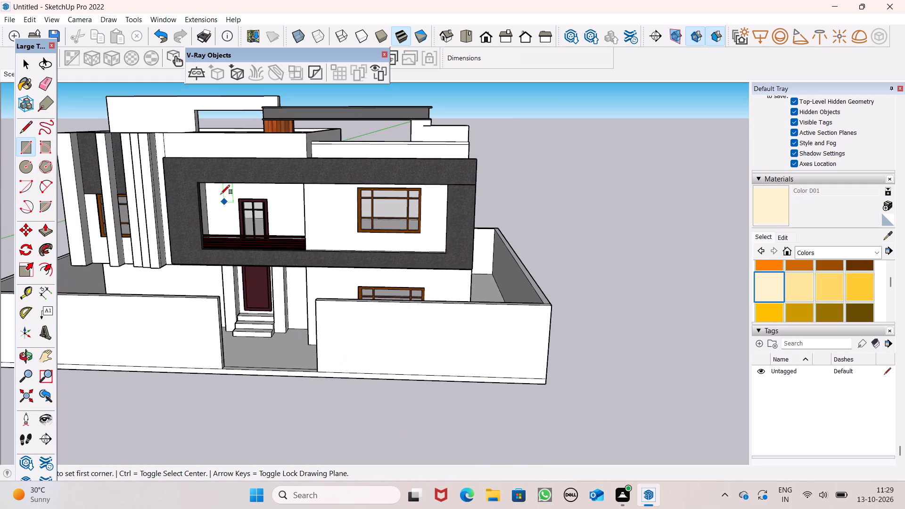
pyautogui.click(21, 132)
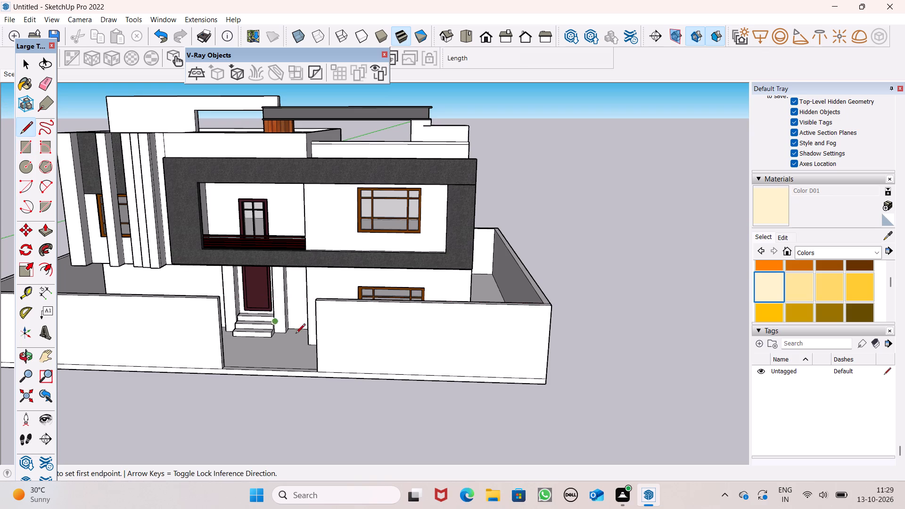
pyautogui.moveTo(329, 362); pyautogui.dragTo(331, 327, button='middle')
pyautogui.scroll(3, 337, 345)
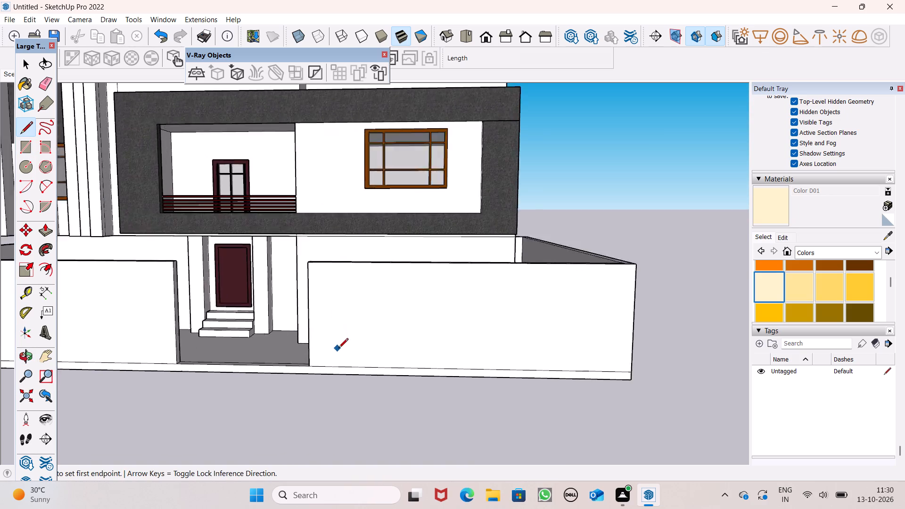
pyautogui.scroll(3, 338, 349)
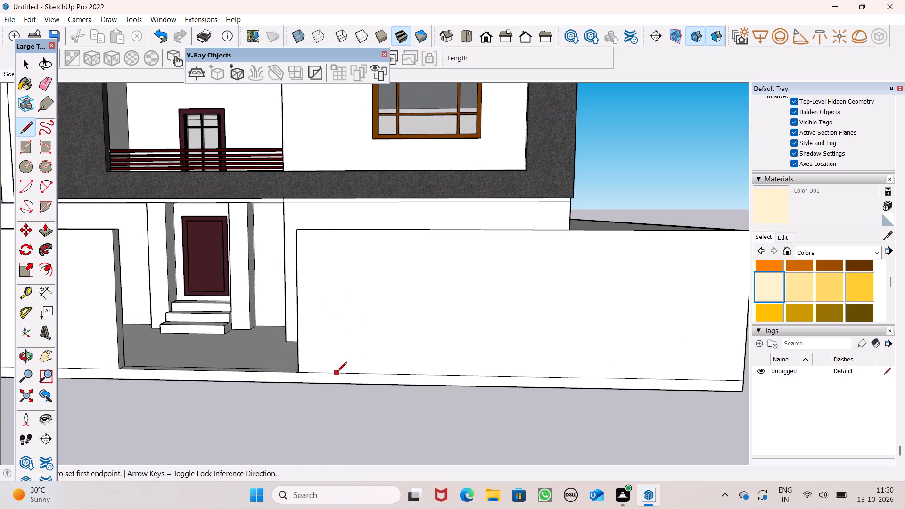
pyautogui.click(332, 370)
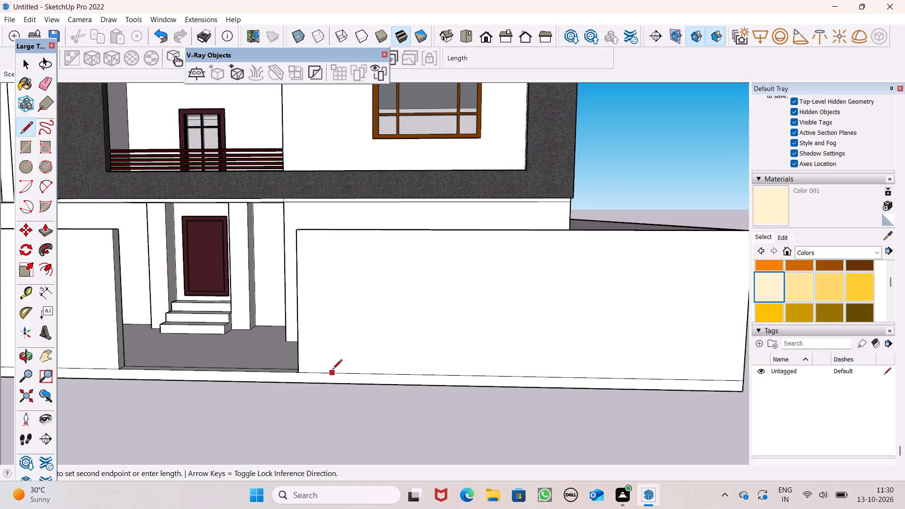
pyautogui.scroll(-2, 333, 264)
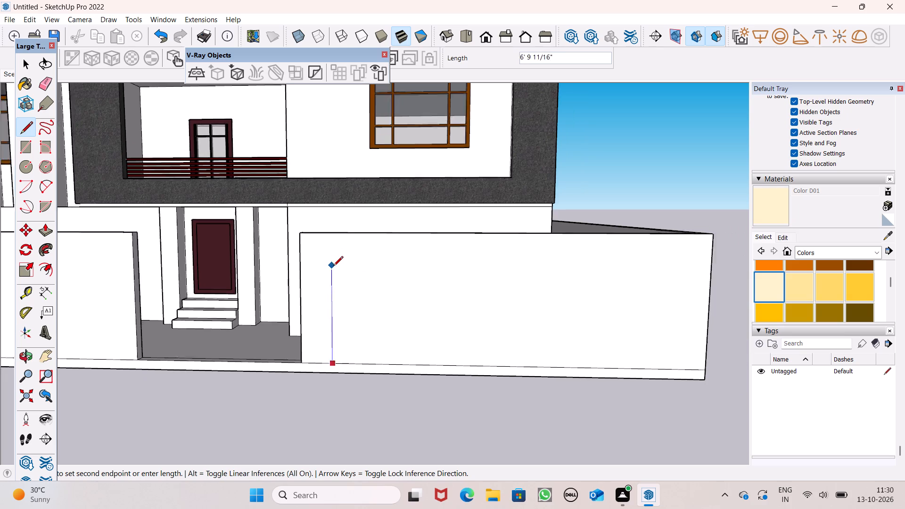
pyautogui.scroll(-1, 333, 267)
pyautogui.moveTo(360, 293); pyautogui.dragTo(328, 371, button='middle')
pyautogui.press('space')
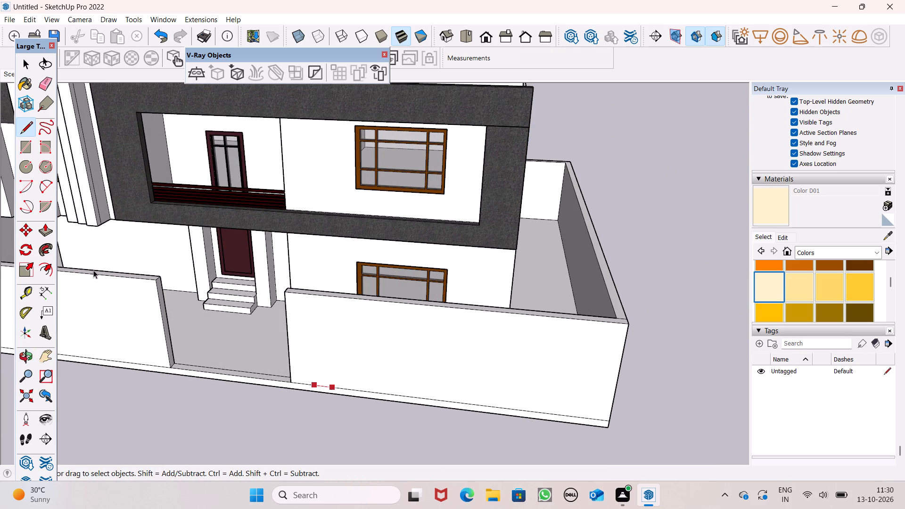
# Pull the top face of the front boundary wall section before the lower window up 2', starting a new face.
pyautogui.click(44, 239)
pyautogui.moveTo(211, 300); pyautogui.dragTo(222, 334, button='middle')
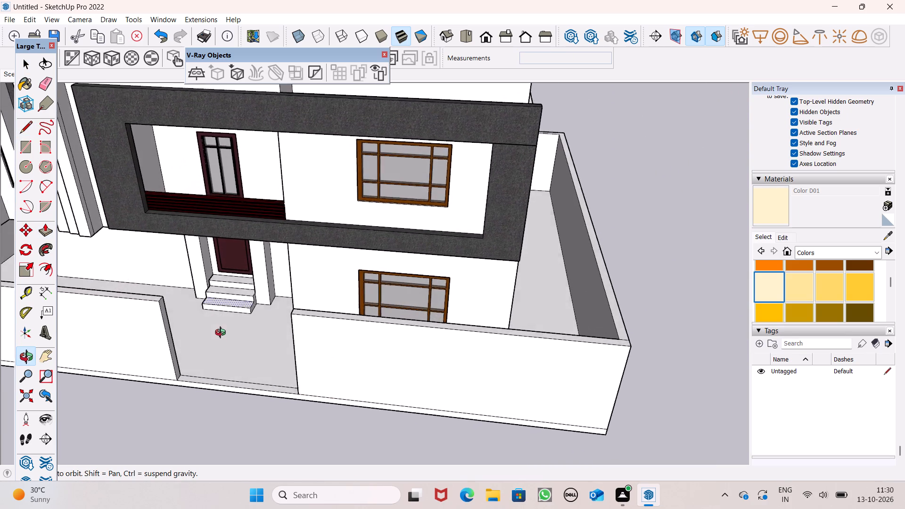
pyautogui.moveTo(222, 334); pyautogui.dragTo(228, 361, button='middle')
pyautogui.scroll(4, 297, 351)
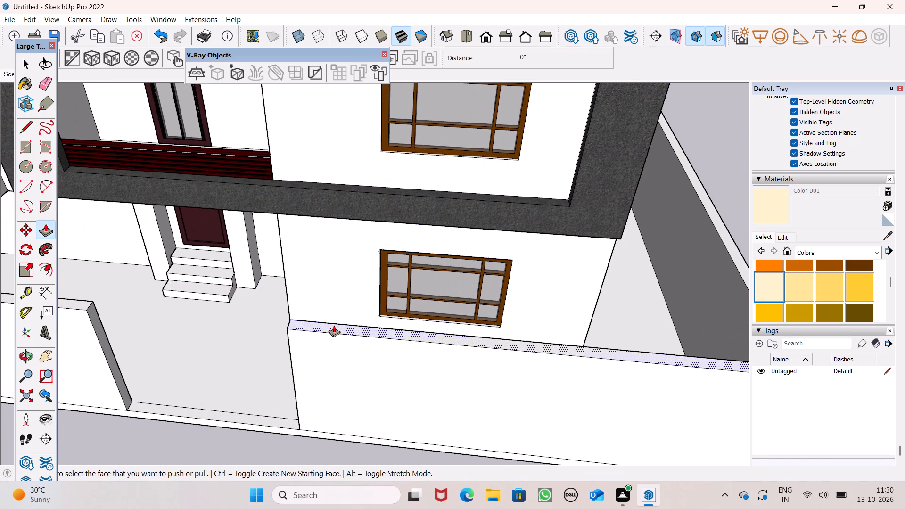
pyautogui.moveTo(334, 325); pyautogui.dragTo(333, 304)
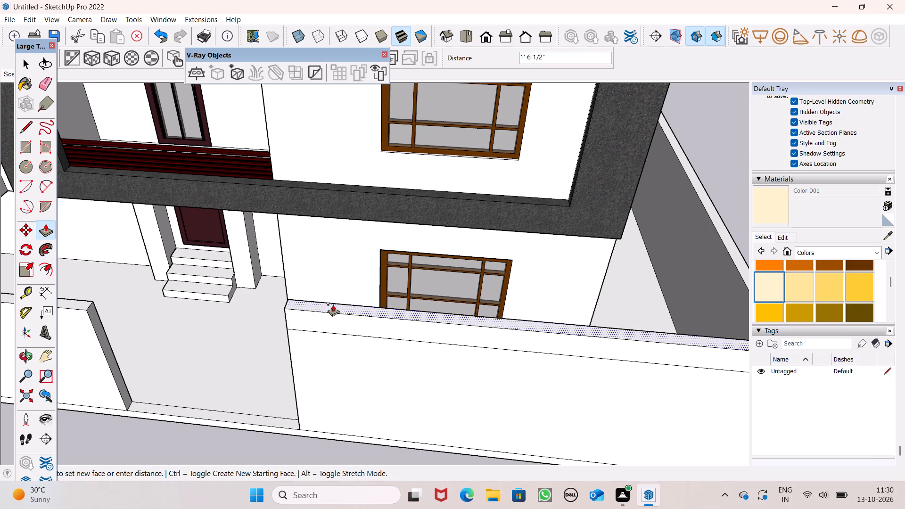
pyautogui.moveTo(333, 304); pyautogui.dragTo(332, 302)
pyautogui.write("2'")
pyautogui.press('Return')
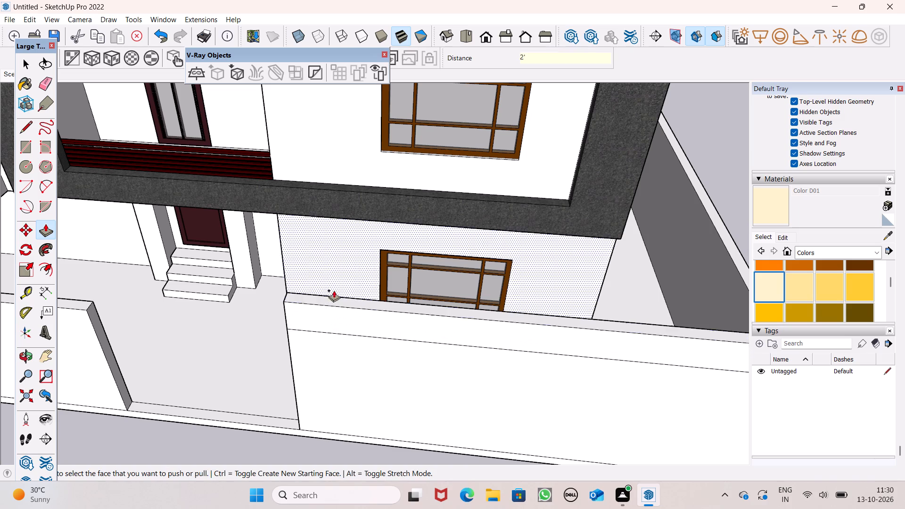
# Draw two vertical 9' lines on that wall section's front face below the top band, one near each end.
pyautogui.scroll(-5, 334, 296)
pyautogui.moveTo(362, 321); pyautogui.dragTo(378, 249, button='middle')
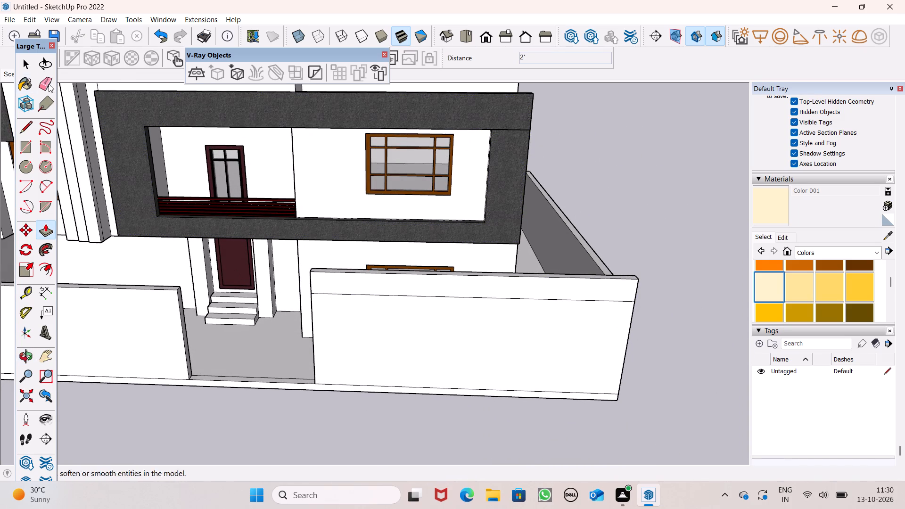
pyautogui.click(26, 128)
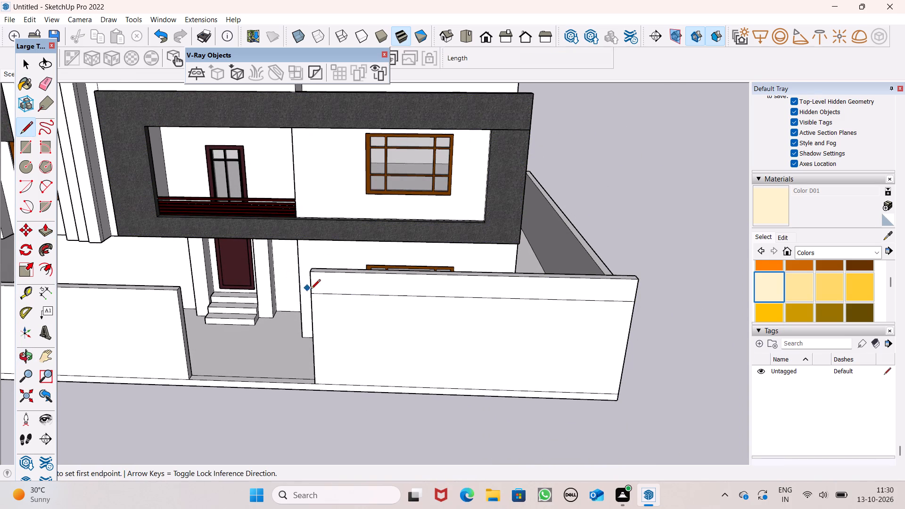
pyautogui.scroll(1, 311, 291)
pyautogui.moveTo(311, 291); pyautogui.dragTo(326, 272, button='middle')
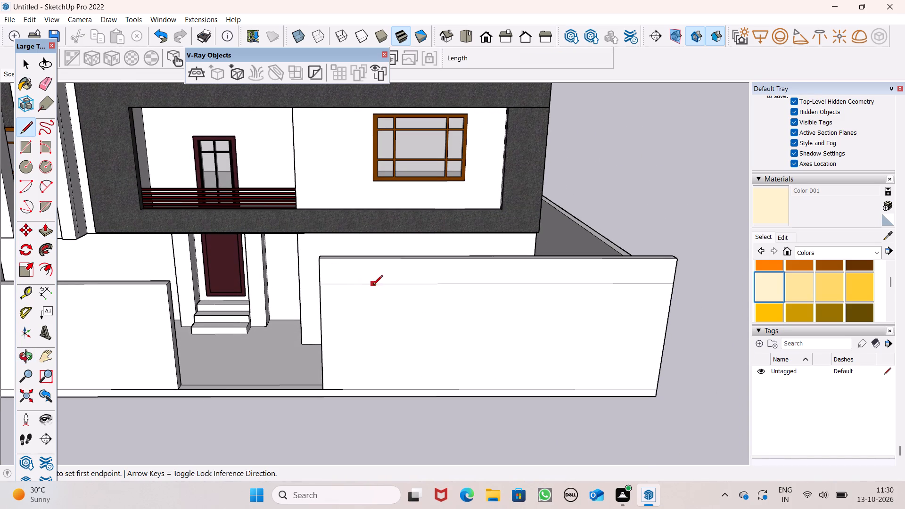
pyautogui.click(370, 285)
pyautogui.click(369, 387)
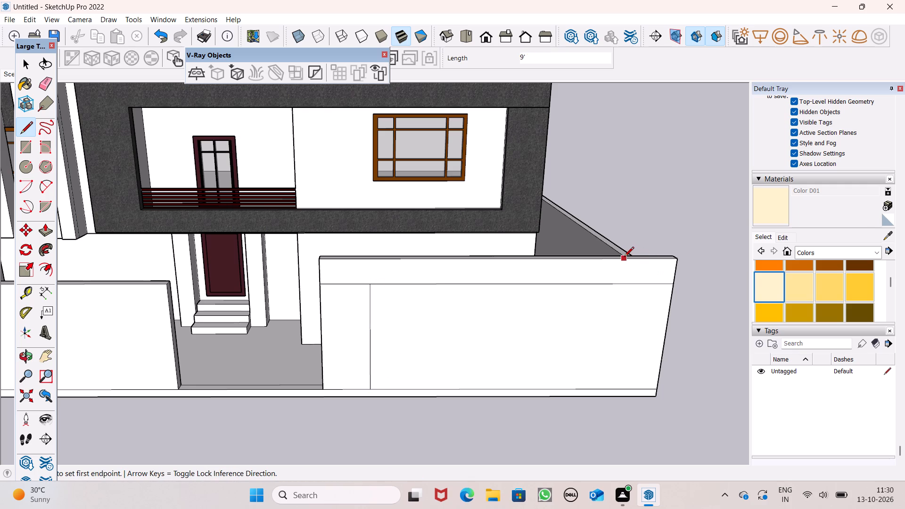
pyautogui.click(627, 285)
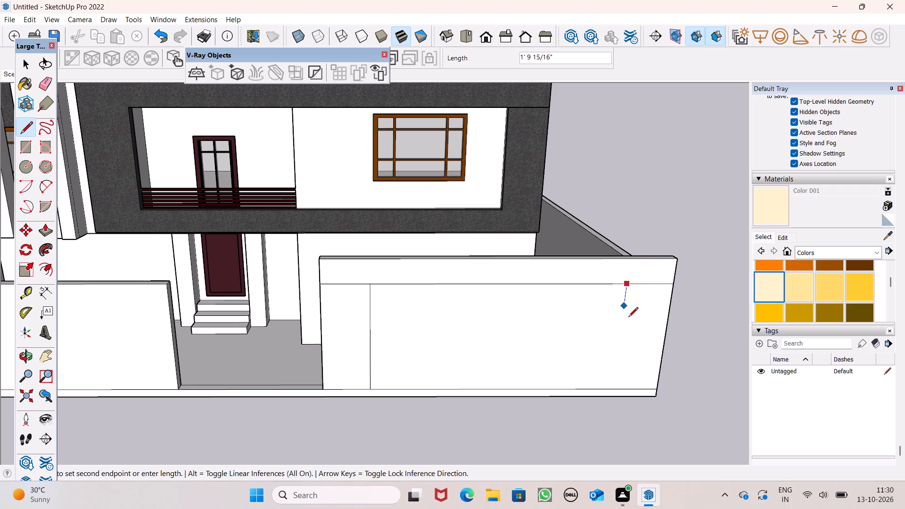
pyautogui.click(617, 386)
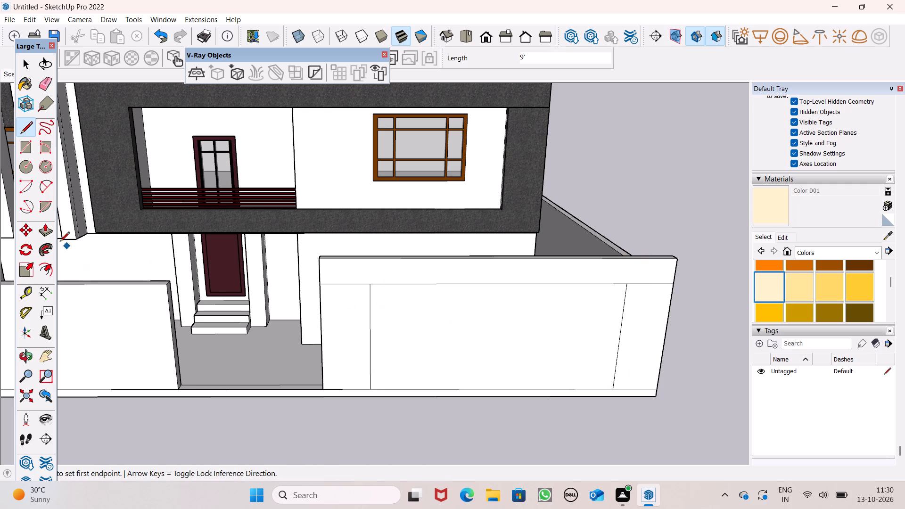
# Pull the front face of the wall section's top band outward about 1' 1 3/8".
pyautogui.click(39, 230)
pyautogui.moveTo(408, 271); pyautogui.dragTo(408, 276)
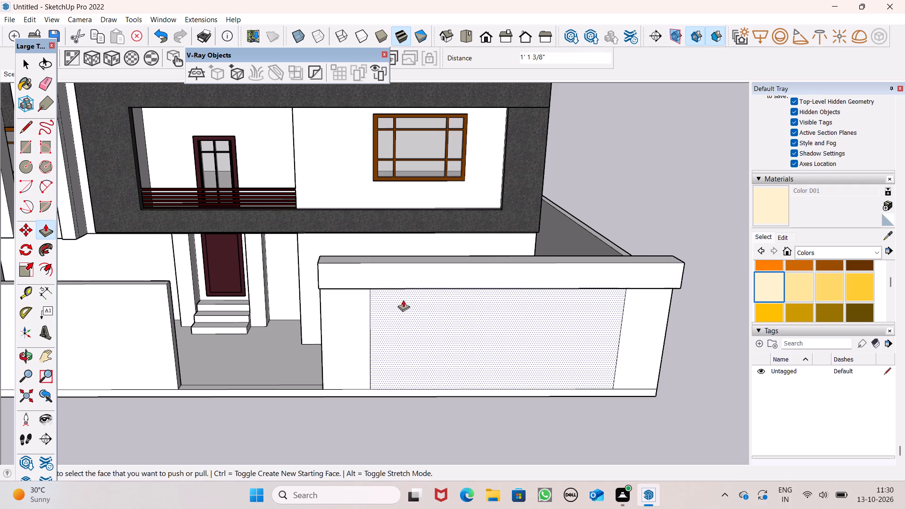
# Pull both end strips of the wall section out about 1' 1 3/8" as pillars flush with the top band.
pyautogui.moveTo(407, 320); pyautogui.dragTo(420, 278, button='middle')
pyautogui.scroll(1, 420, 277)
pyautogui.moveTo(340, 264); pyautogui.dragTo(367, 250)
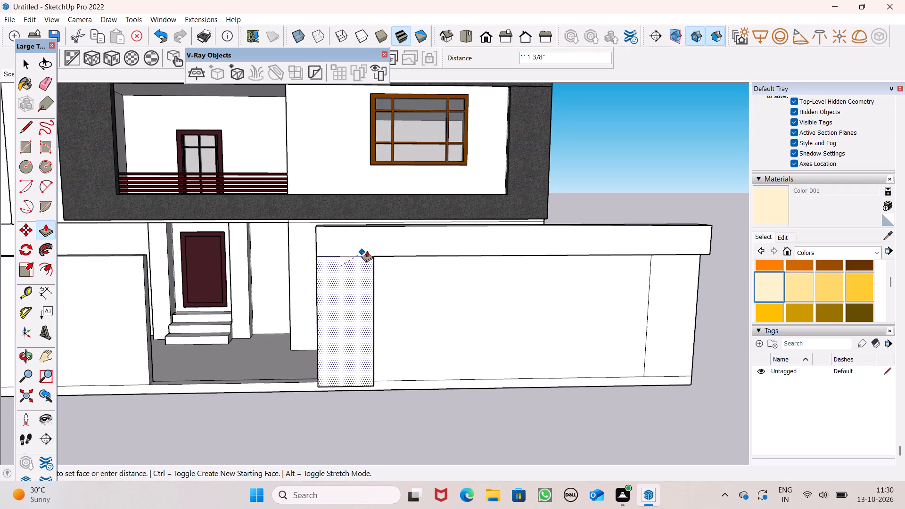
pyautogui.moveTo(367, 250); pyautogui.dragTo(367, 249)
pyautogui.moveTo(661, 302); pyautogui.dragTo(673, 260)
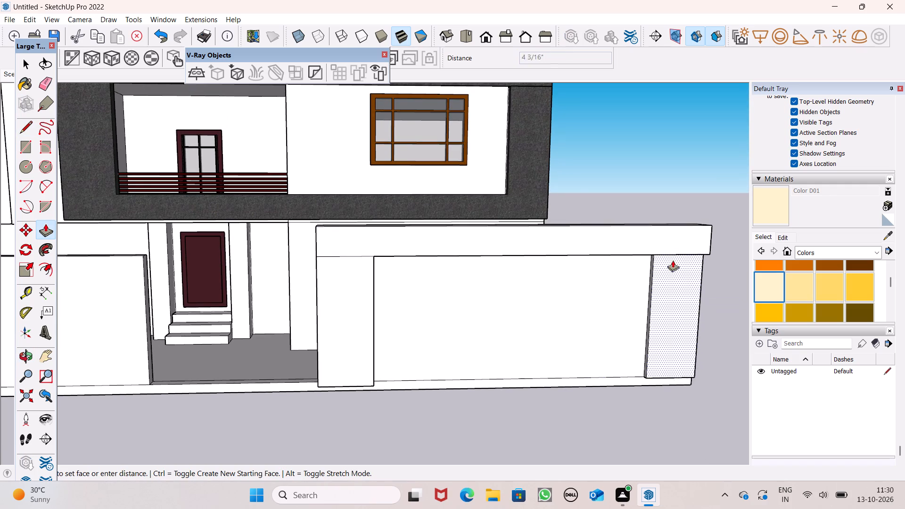
pyautogui.moveTo(673, 260); pyautogui.dragTo(670, 246)
# Pull the front face of the base strip under the boundary wall out about 1' 1 3/8", flush with the pillars.
pyautogui.scroll(-2, 665, 284)
pyautogui.moveTo(659, 336); pyautogui.dragTo(455, 364, button='middle')
pyautogui.scroll(1, 459, 365)
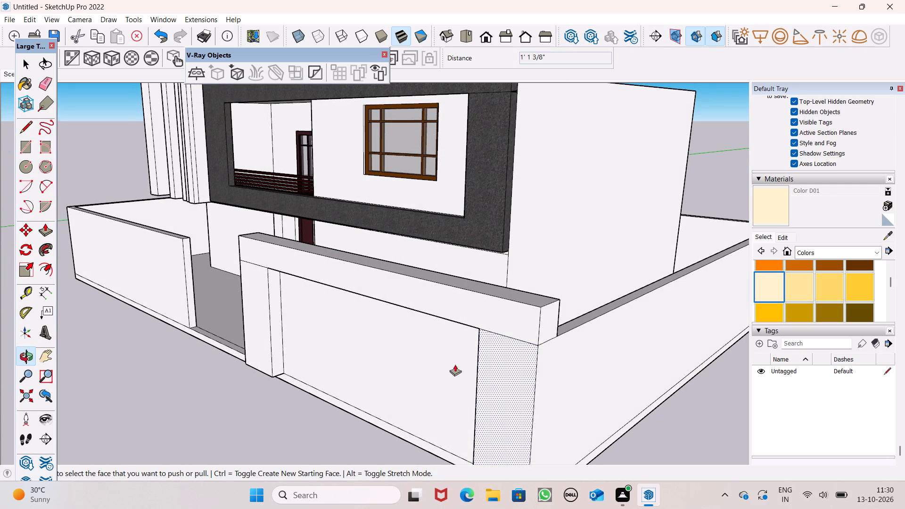
pyautogui.scroll(-1, 490, 311)
pyautogui.moveTo(529, 311); pyautogui.dragTo(656, 356, button='middle')
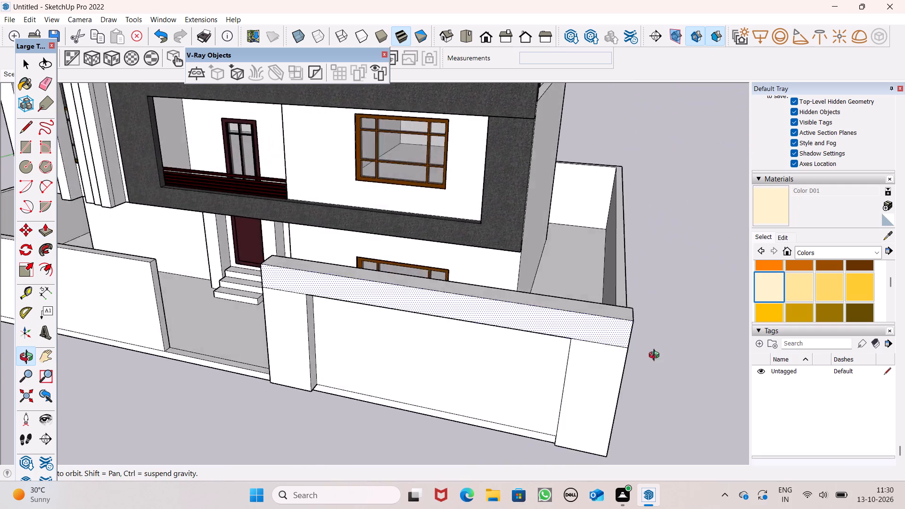
pyautogui.moveTo(656, 356); pyautogui.dragTo(749, 378, button='middle')
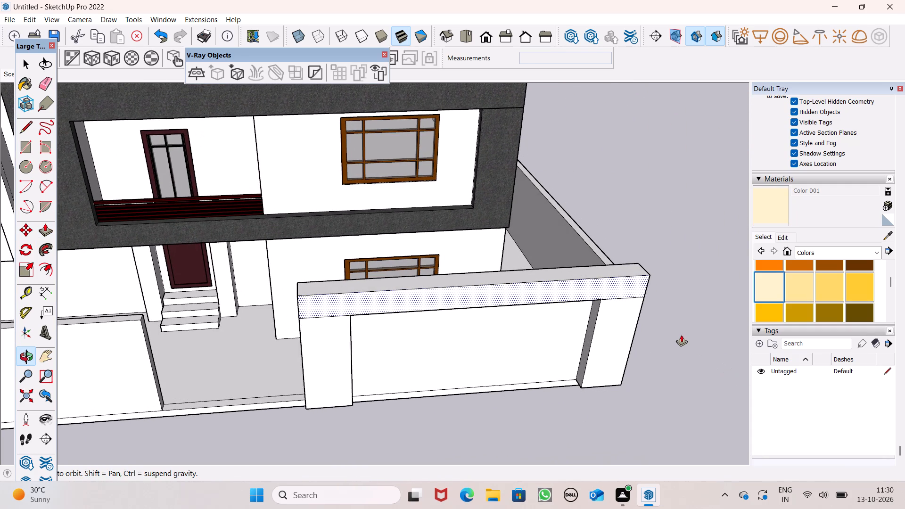
pyautogui.scroll(-2, 681, 335)
pyautogui.moveTo(318, 398); pyautogui.dragTo(317, 419)
# Pull the top face of the remaining boundary wall, across the gate opening, up about 4' 2 1/4" as a new band.
pyautogui.scroll(-7, 405, 350)
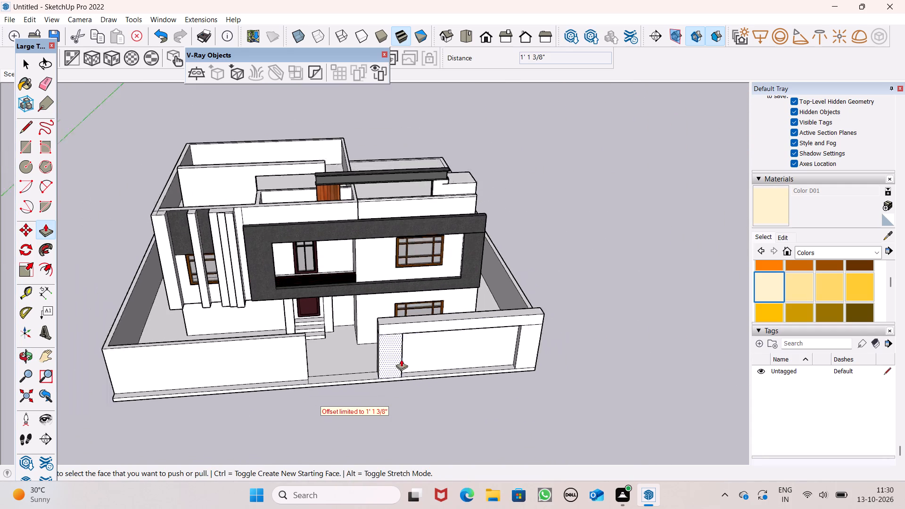
pyautogui.scroll(-1, 401, 359)
pyautogui.moveTo(344, 368); pyautogui.dragTo(370, 355, button='middle')
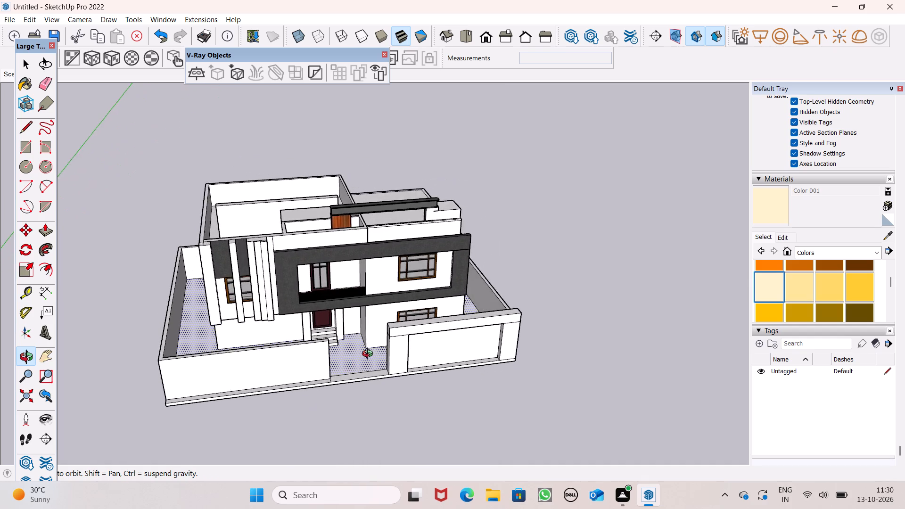
pyautogui.moveTo(370, 355); pyautogui.dragTo(356, 269, button='middle')
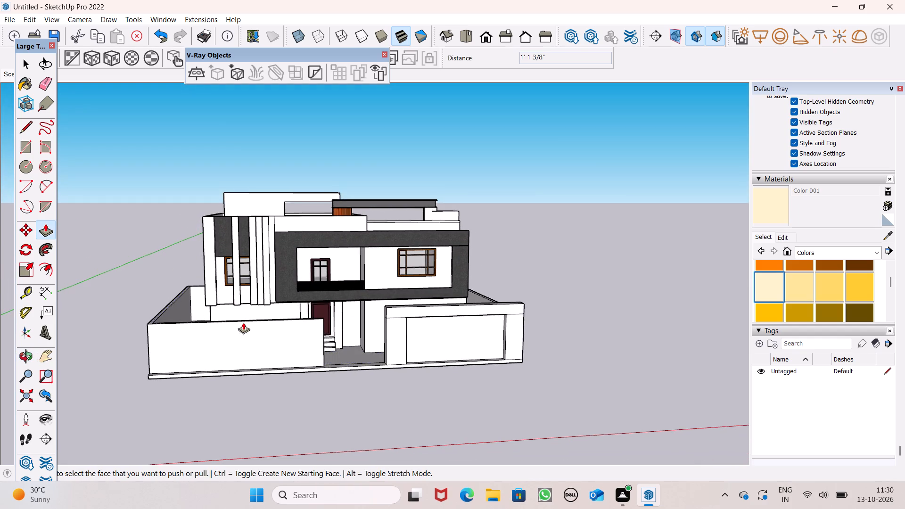
pyautogui.scroll(7, 237, 320)
pyautogui.scroll(-4, 346, 292)
pyautogui.moveTo(349, 303); pyautogui.dragTo(318, 342, button='middle')
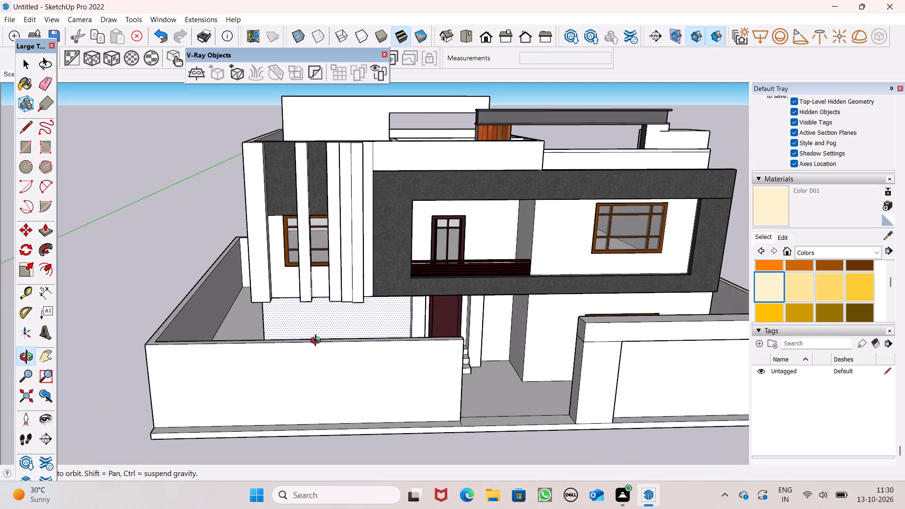
pyautogui.moveTo(318, 342); pyautogui.dragTo(257, 382, button='middle')
pyautogui.scroll(5, 261, 367)
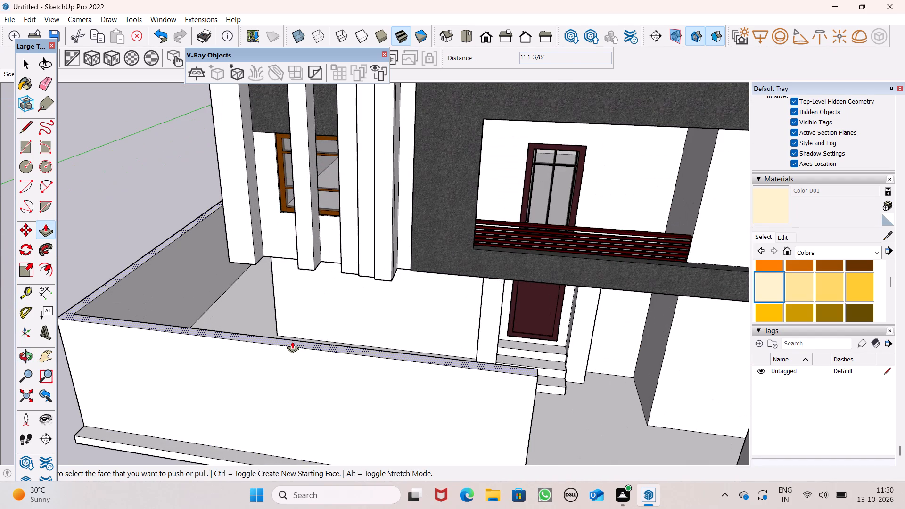
pyautogui.moveTo(295, 341); pyautogui.dragTo(295, 300)
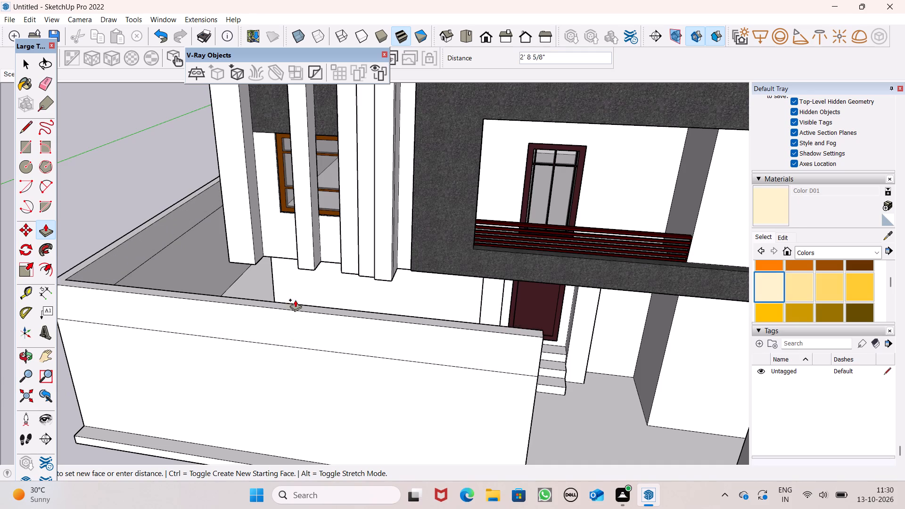
pyautogui.moveTo(295, 300); pyautogui.dragTo(291, 281)
# Push the top face of that raised boundary wall down about 6 1/8".
pyautogui.scroll(-3, 329, 280)
pyautogui.moveTo(428, 320); pyautogui.dragTo(428, 232, button='middle')
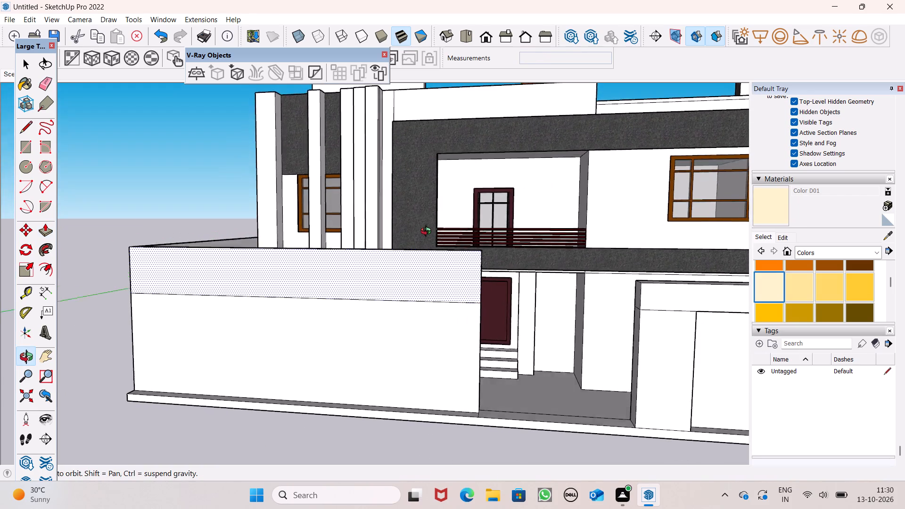
pyautogui.moveTo(428, 232); pyautogui.dragTo(427, 230, button='middle')
pyautogui.middleClick(427, 230)
pyautogui.moveTo(466, 257); pyautogui.dragTo(316, 346, button='middle')
pyautogui.scroll(2, 346, 321)
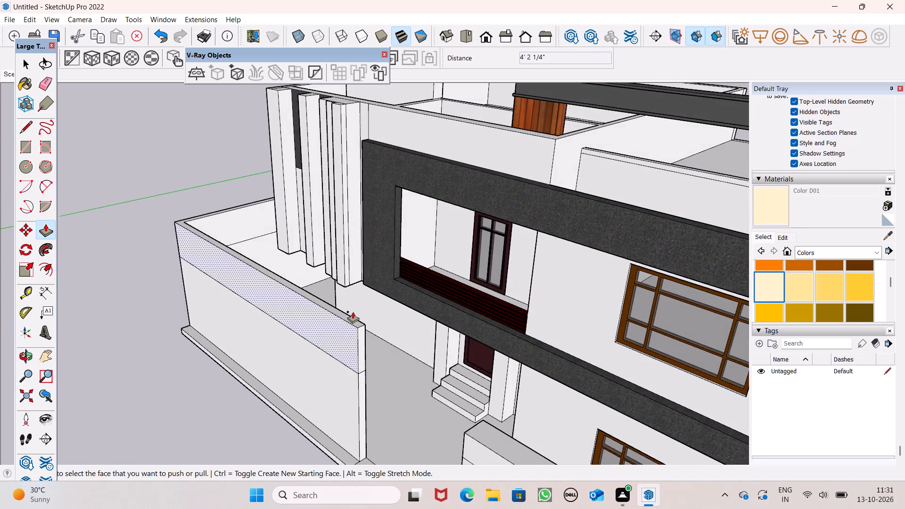
pyautogui.scroll(3, 353, 312)
pyautogui.moveTo(339, 339); pyautogui.dragTo(338, 348)
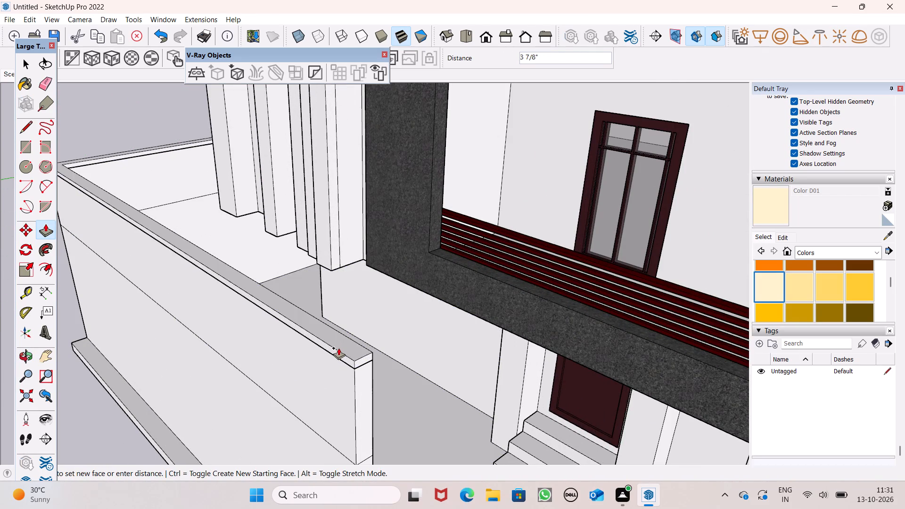
pyautogui.moveTo(338, 348); pyautogui.dragTo(339, 353)
# On the wall section before the vertical fins, draw a 9' vertical line near its outer end and erase the band line beyond it.
pyautogui.scroll(-5, 355, 317)
pyautogui.moveTo(341, 368); pyautogui.dragTo(468, 289, button='middle')
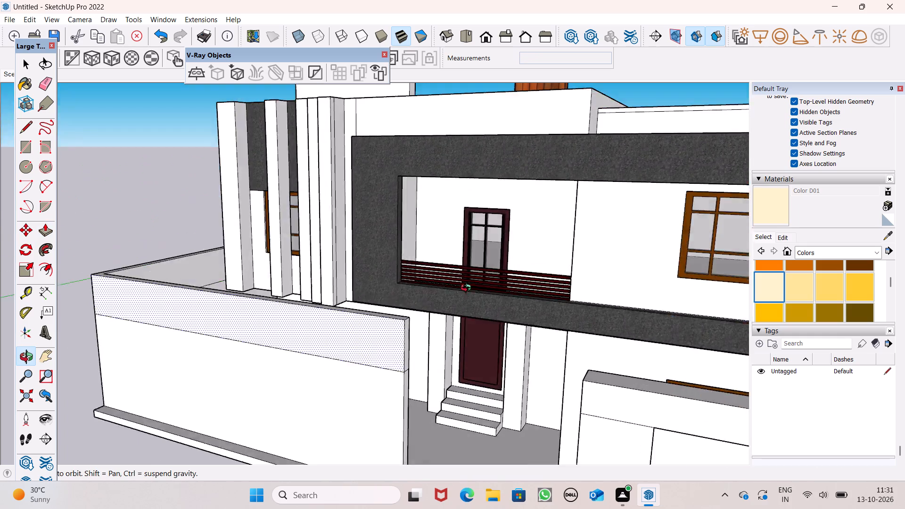
pyautogui.moveTo(468, 289); pyautogui.dragTo(501, 275, button='middle')
pyautogui.scroll(-7, 490, 264)
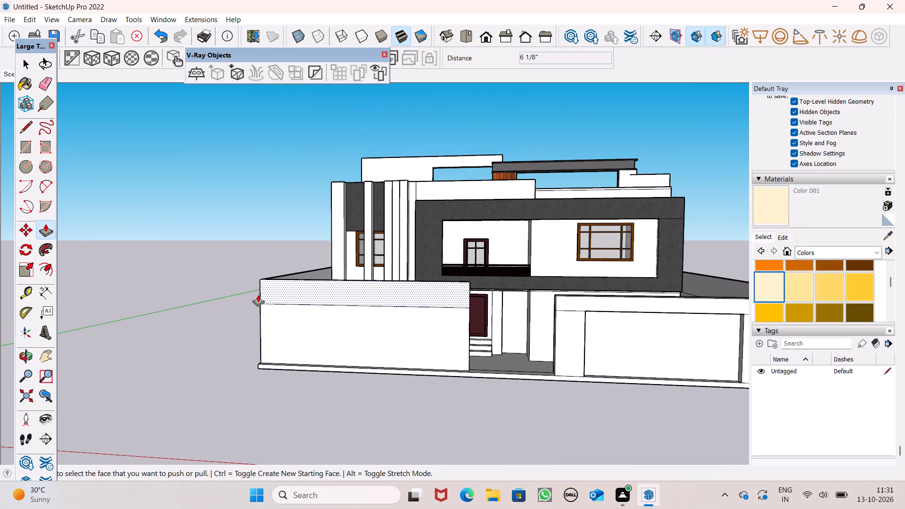
pyautogui.click(26, 127)
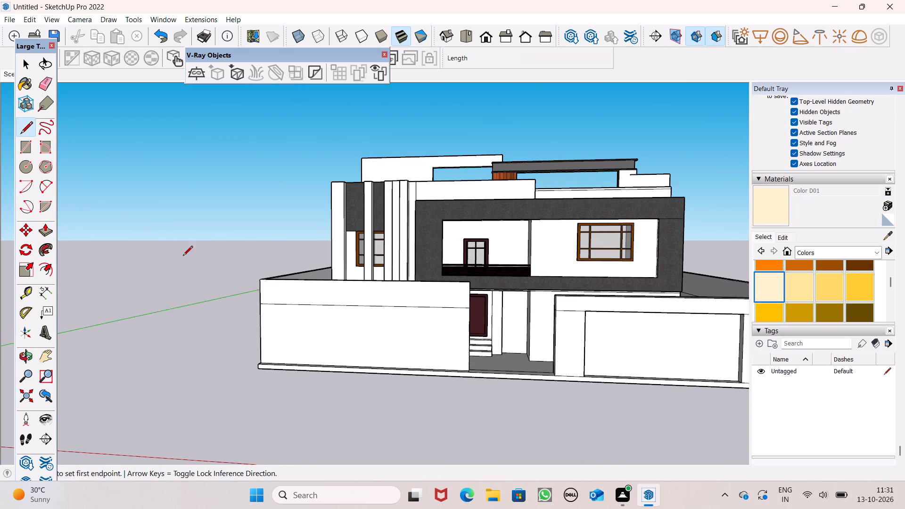
pyautogui.scroll(5, 234, 273)
pyautogui.scroll(-2, 483, 241)
pyautogui.moveTo(509, 265); pyautogui.dragTo(522, 282, button='middle')
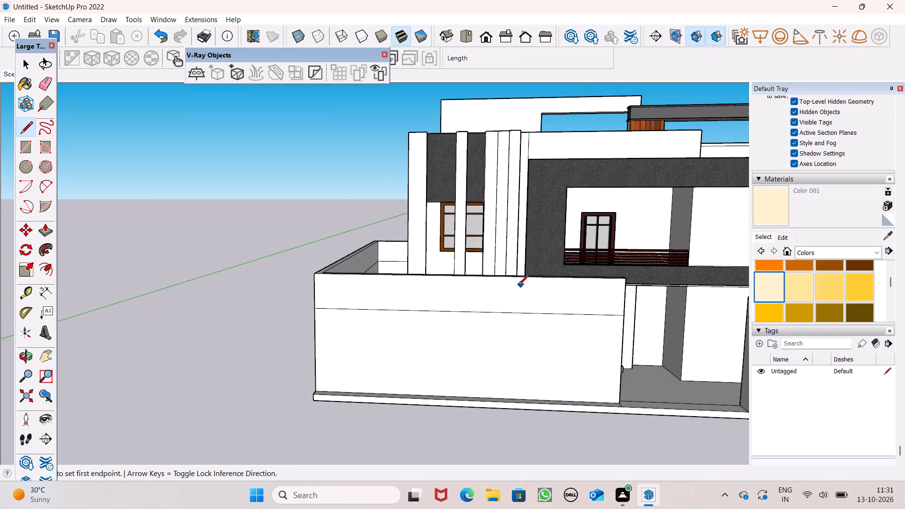
pyautogui.scroll(2, 391, 328)
pyautogui.click(345, 305)
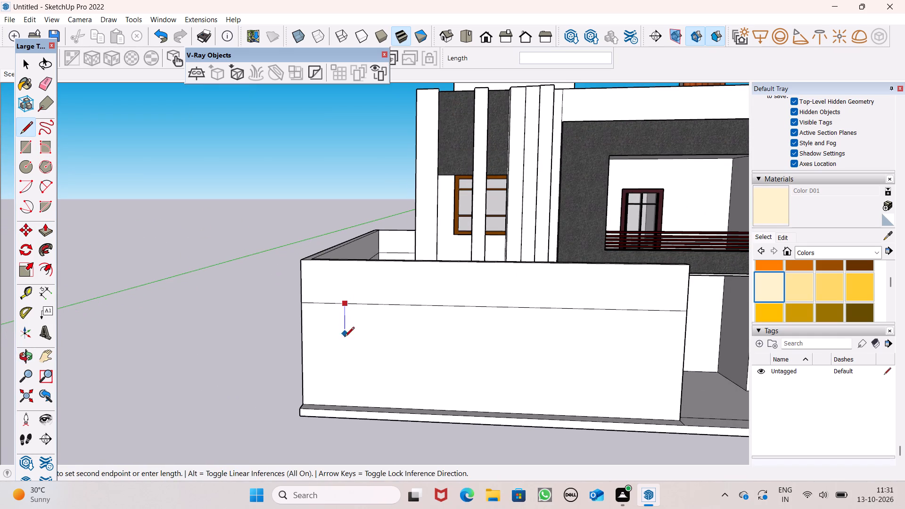
pyautogui.click(346, 405)
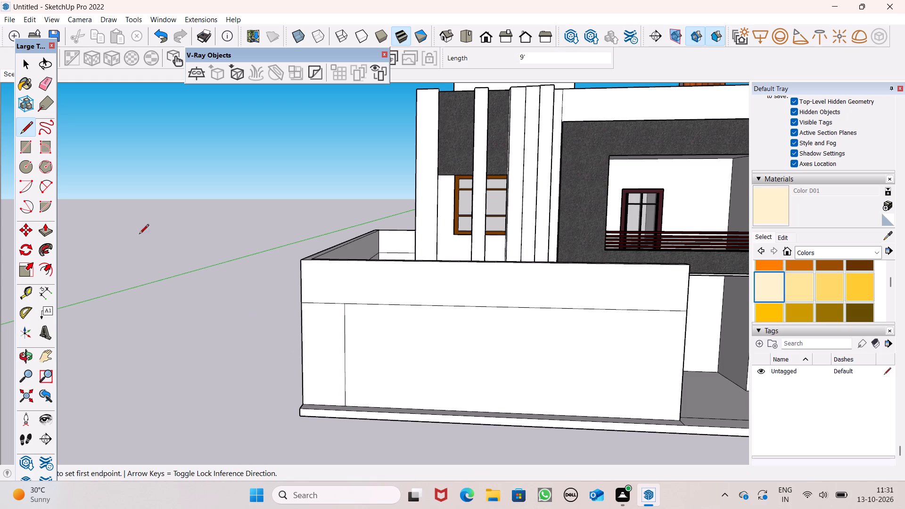
pyautogui.click(39, 87)
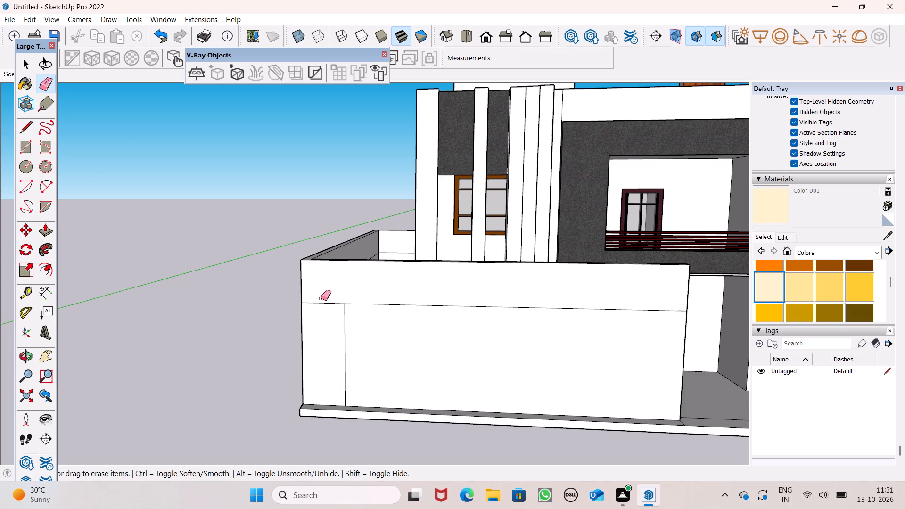
pyautogui.moveTo(321, 298); pyautogui.dragTo(321, 318)
# Pull the L-shaped top band and end pillar of that wall section out 1' 1 3/8", flush with the base.
pyautogui.scroll(-3, 481, 305)
pyautogui.moveTo(472, 307); pyautogui.dragTo(478, 370, button='middle')
pyautogui.scroll(-1, 403, 304)
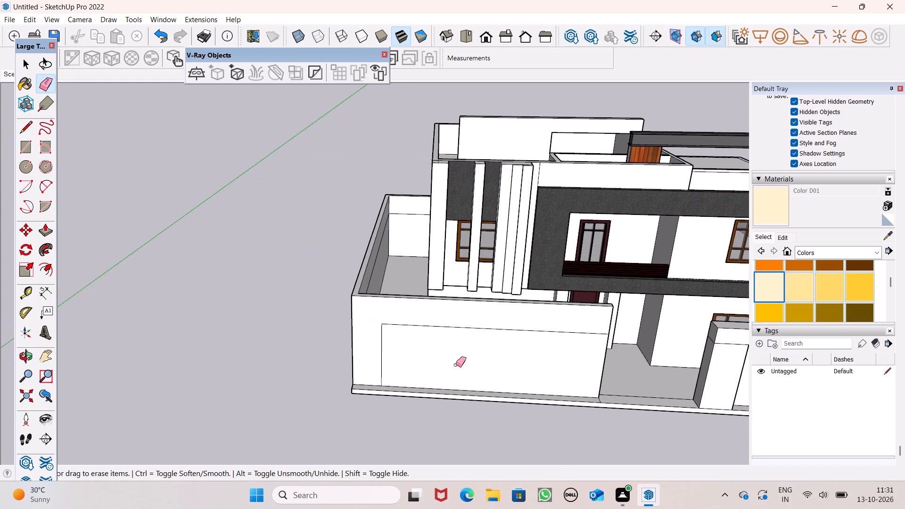
pyautogui.scroll(-2, 433, 309)
pyautogui.moveTo(500, 370); pyautogui.dragTo(550, 442, button='middle')
pyautogui.scroll(1, 560, 441)
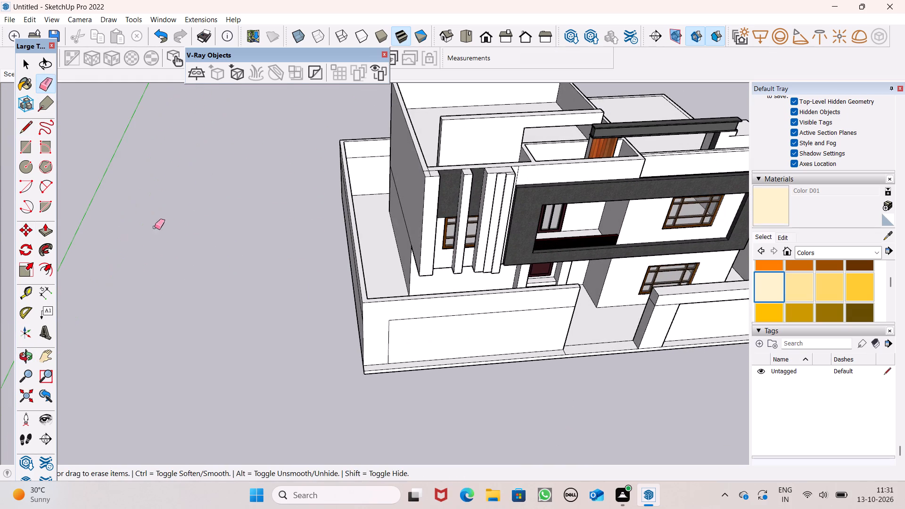
pyautogui.click(47, 232)
pyautogui.moveTo(561, 297); pyautogui.dragTo(574, 310)
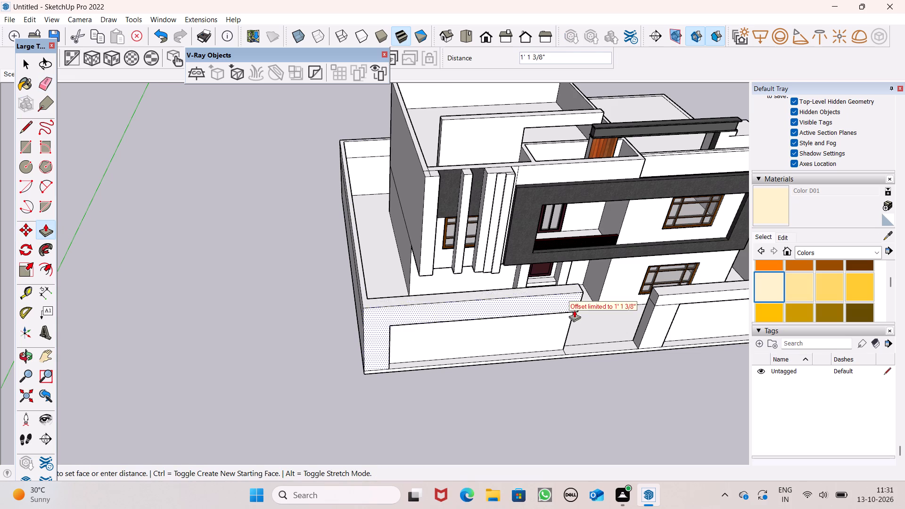
pyautogui.moveTo(574, 310); pyautogui.dragTo(647, 322)
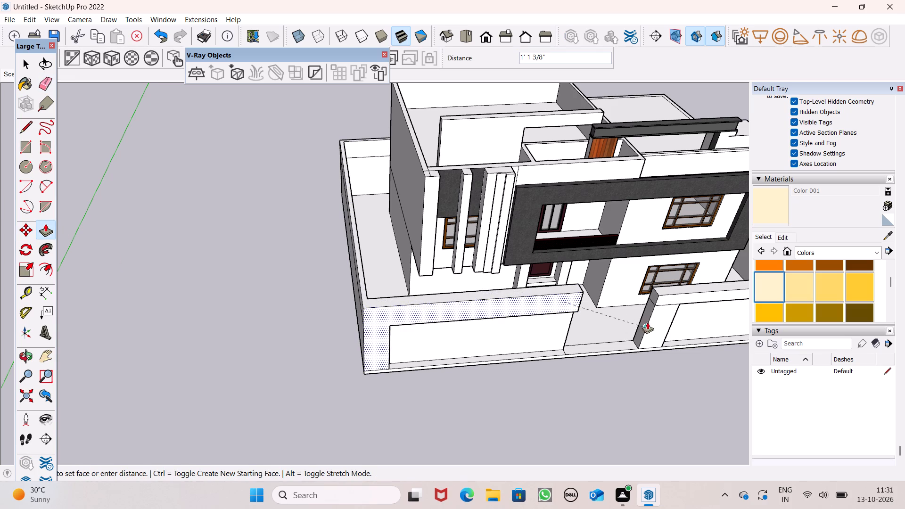
# Draw a rectangle about 12' by 7' on the recessed face of the wall section before the vertical fins.
pyautogui.scroll(-5, 451, 296)
pyautogui.moveTo(548, 385); pyautogui.dragTo(458, 264, button='middle')
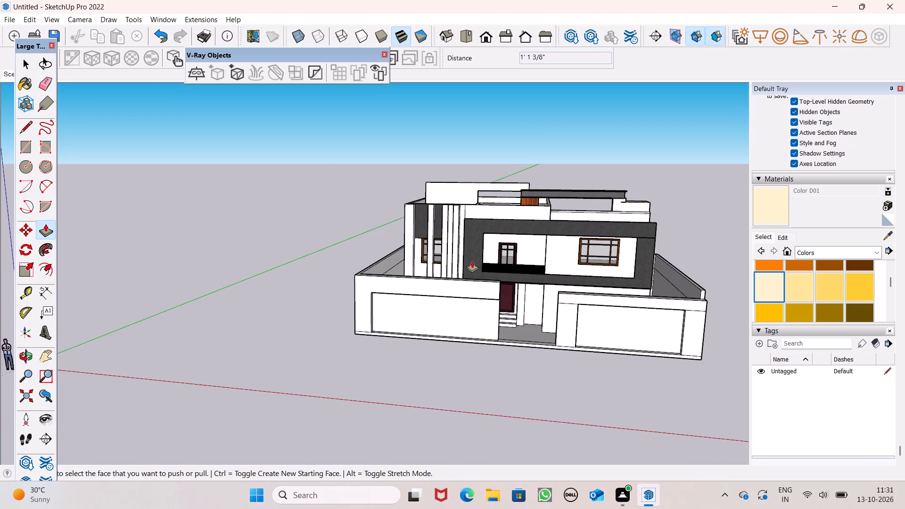
pyautogui.moveTo(547, 303); pyautogui.dragTo(595, 262, button='middle')
pyautogui.scroll(2, 444, 287)
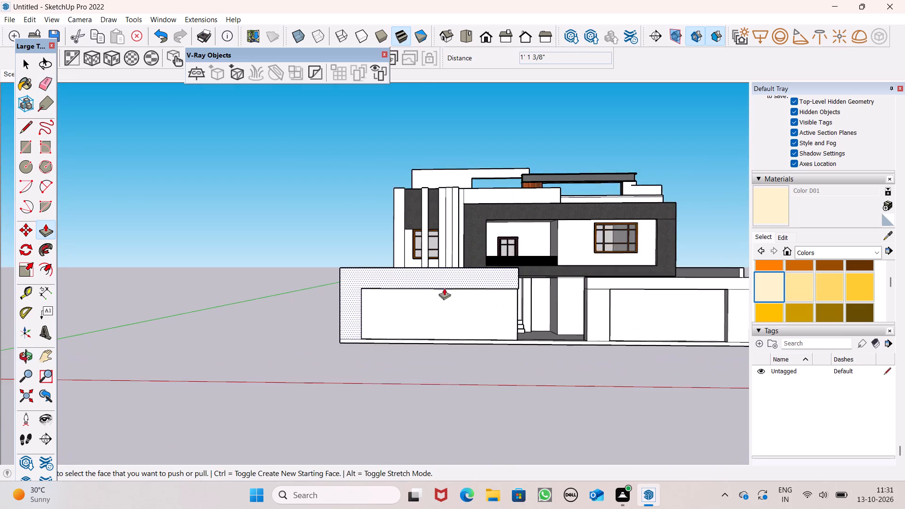
pyautogui.scroll(3, 444, 288)
pyautogui.moveTo(510, 346); pyautogui.dragTo(370, 383, button='middle')
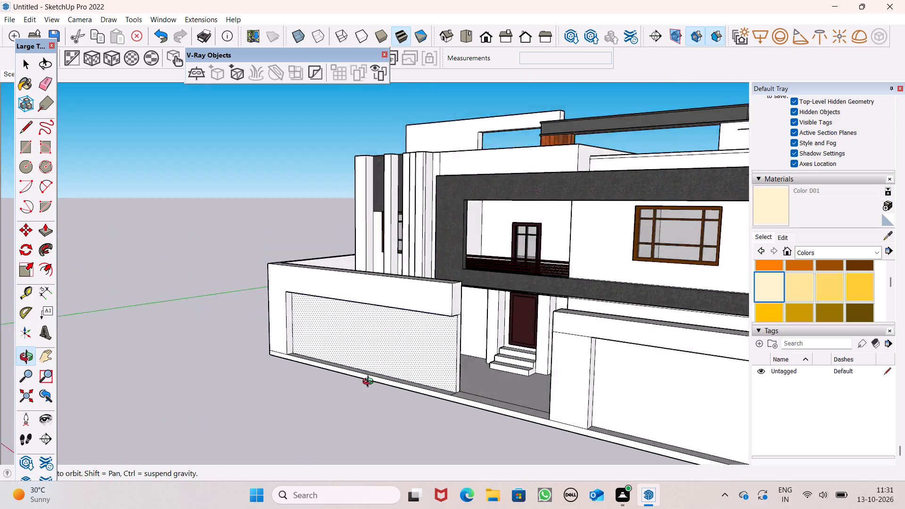
pyautogui.moveTo(370, 383); pyautogui.dragTo(478, 375, button='middle')
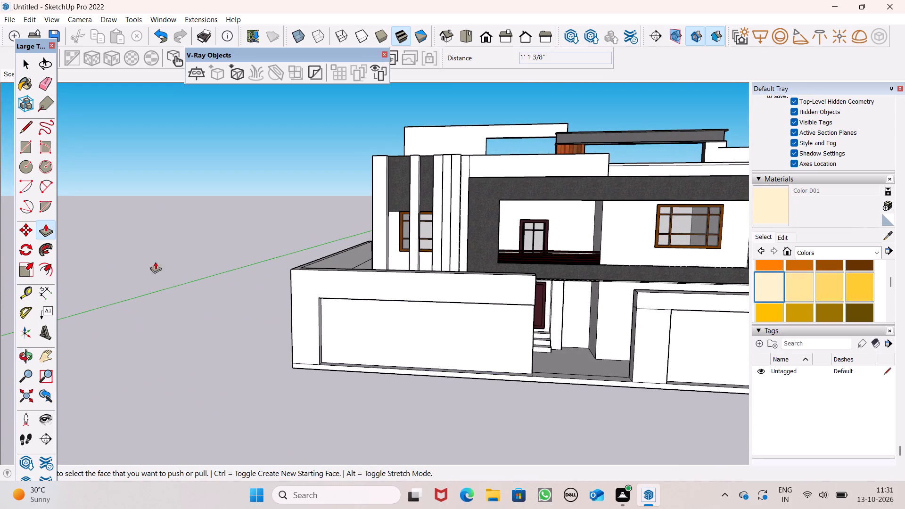
pyautogui.click(25, 137)
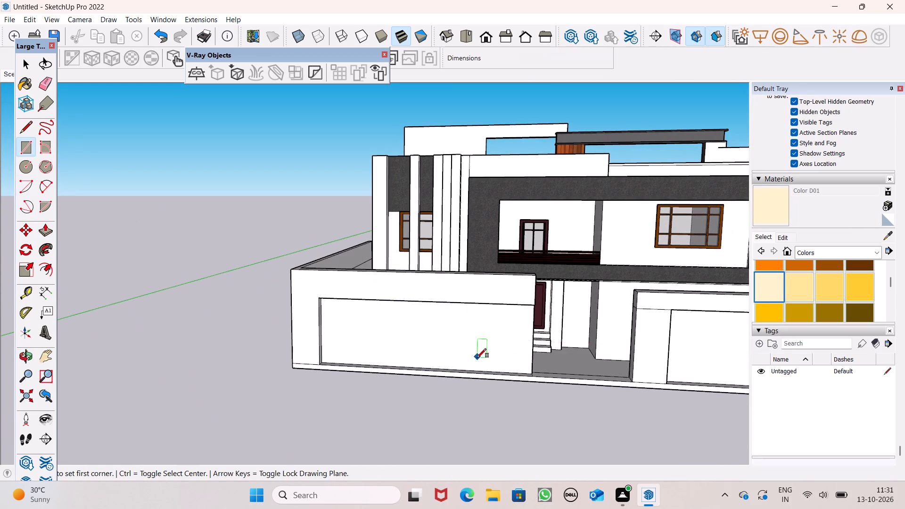
pyautogui.moveTo(477, 360); pyautogui.dragTo(514, 324, button='middle')
pyautogui.scroll(6, 511, 318)
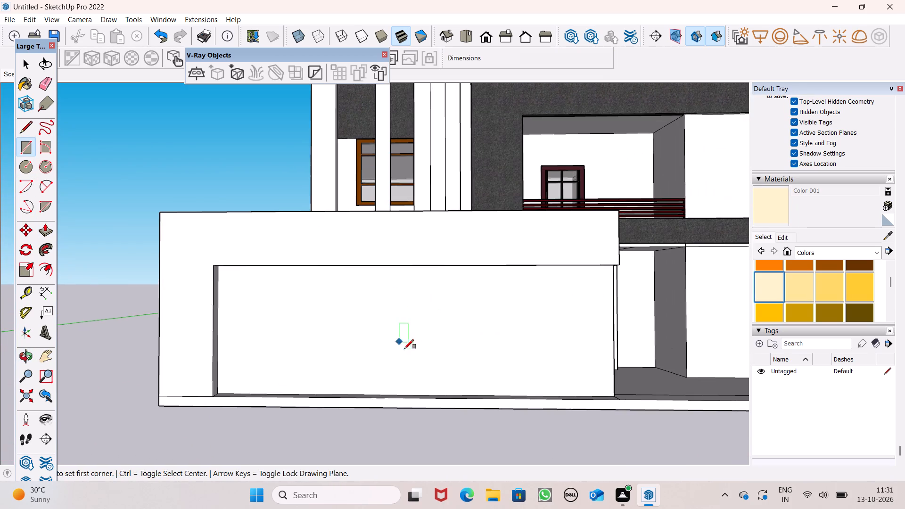
pyautogui.moveTo(409, 348); pyautogui.dragTo(413, 341, button='middle')
pyautogui.scroll(1, 414, 343)
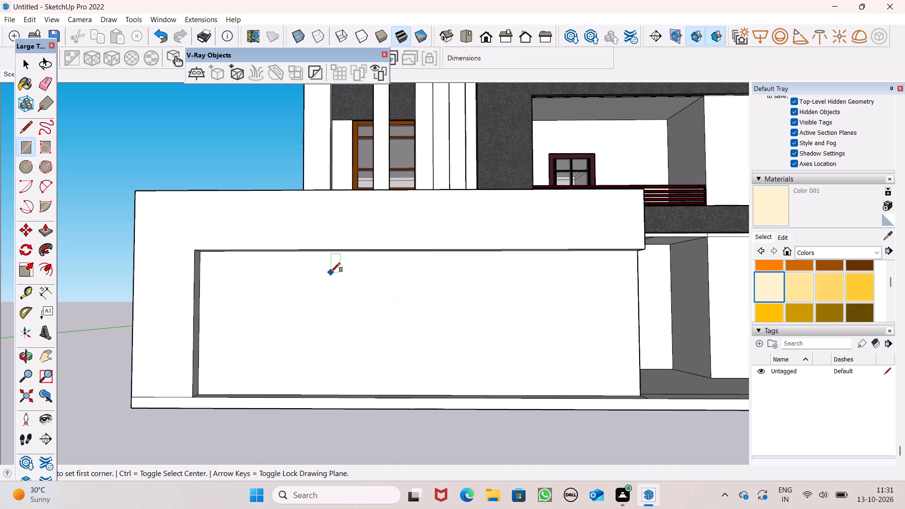
pyautogui.click(299, 273)
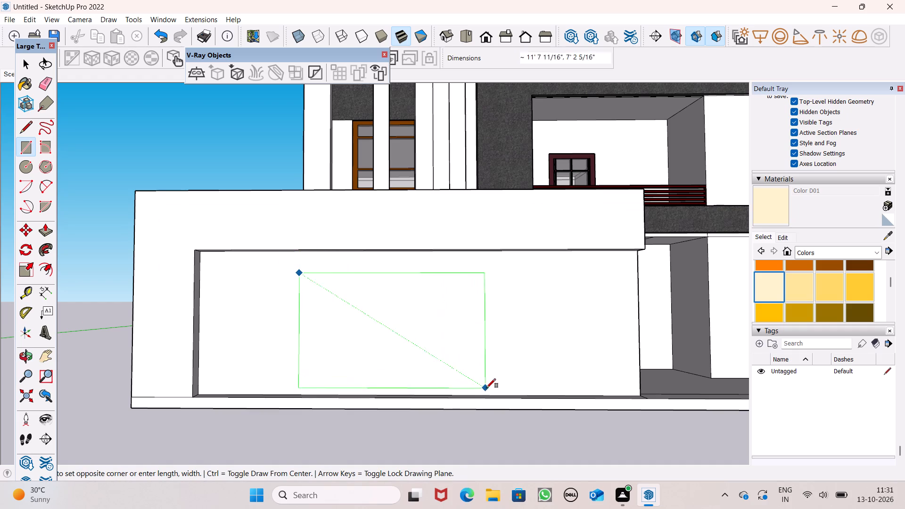
pyautogui.doubleClick(491, 387)
pyautogui.scroll(-1, 492, 322)
pyautogui.moveTo(493, 346); pyautogui.dragTo(459, 425, button='middle')
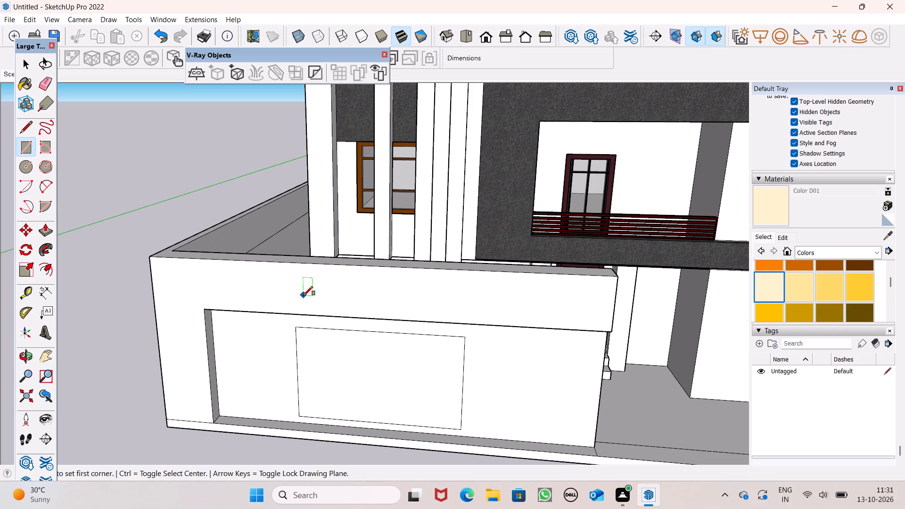
pyautogui.press('space')
# Examine the overall house front and boundary wall from several angles.
pyautogui.scroll(-2, 281, 265)
pyautogui.scroll(1, 280, 266)
pyautogui.scroll(-10, 279, 267)
pyautogui.moveTo(428, 312); pyautogui.dragTo(360, 309, button='middle')
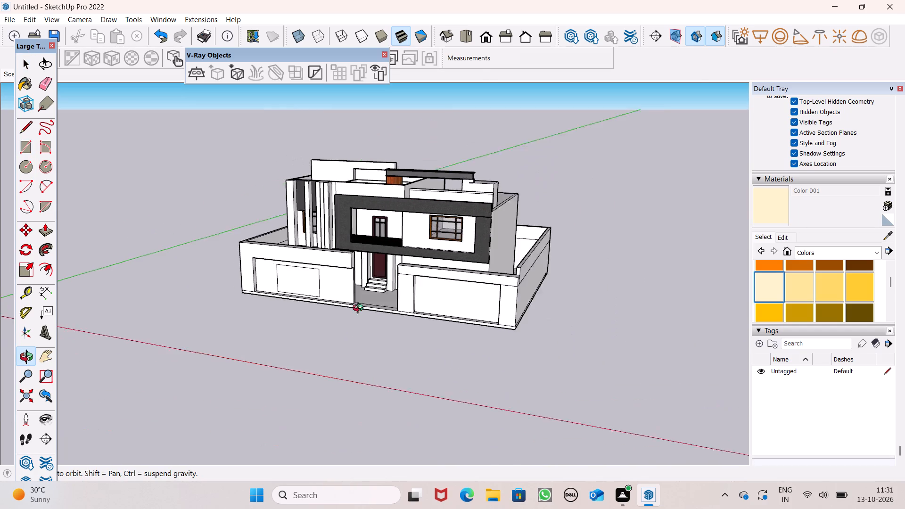
pyautogui.moveTo(360, 309); pyautogui.dragTo(452, 329, button='middle')
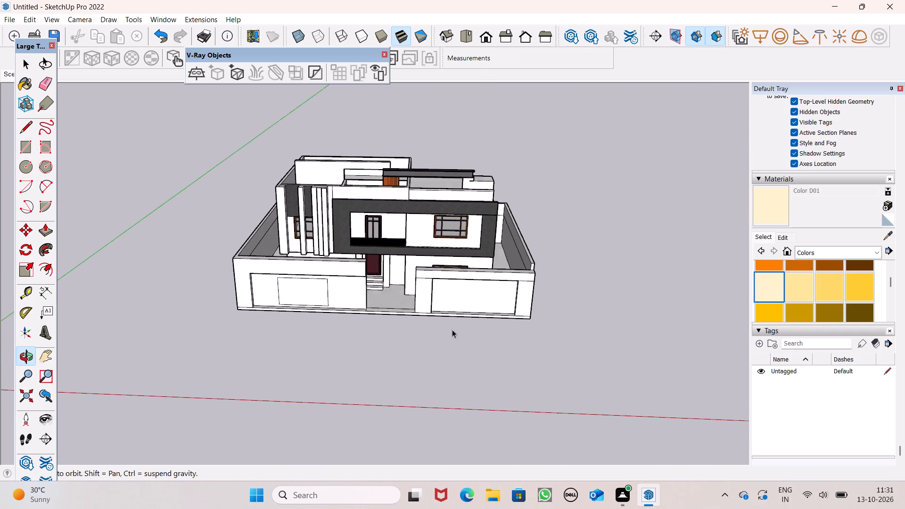
pyautogui.moveTo(452, 329); pyautogui.dragTo(452, 337, button='middle')
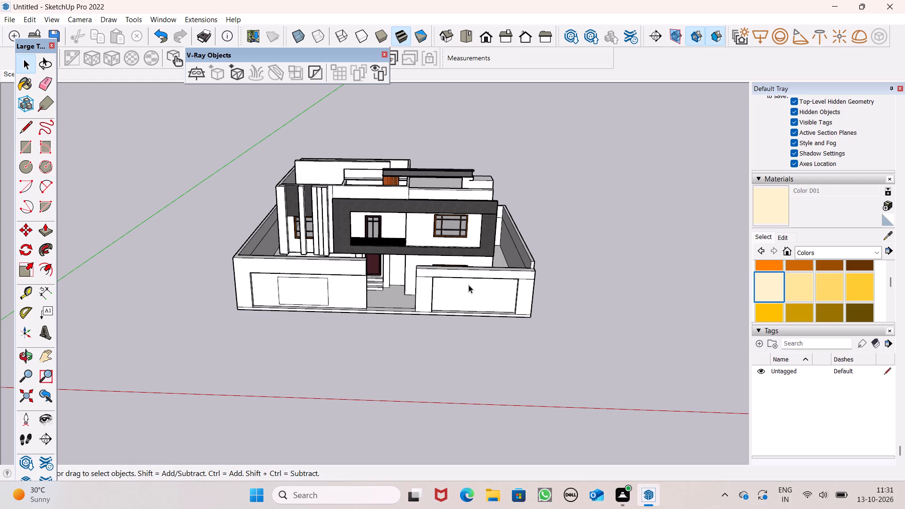
pyautogui.moveTo(462, 294); pyautogui.dragTo(503, 288, button='middle')
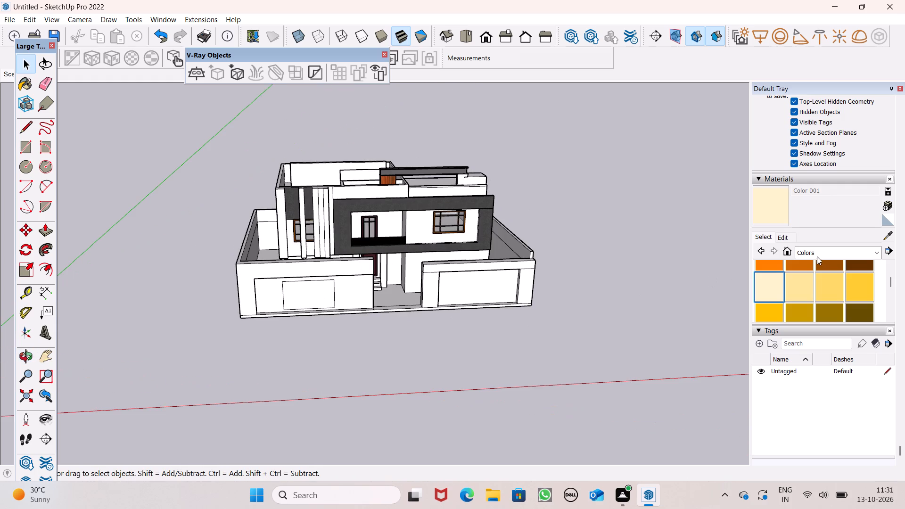
# Browse the Stone and Tile material collections for a finish for the wall panel.
pyautogui.click(817, 249)
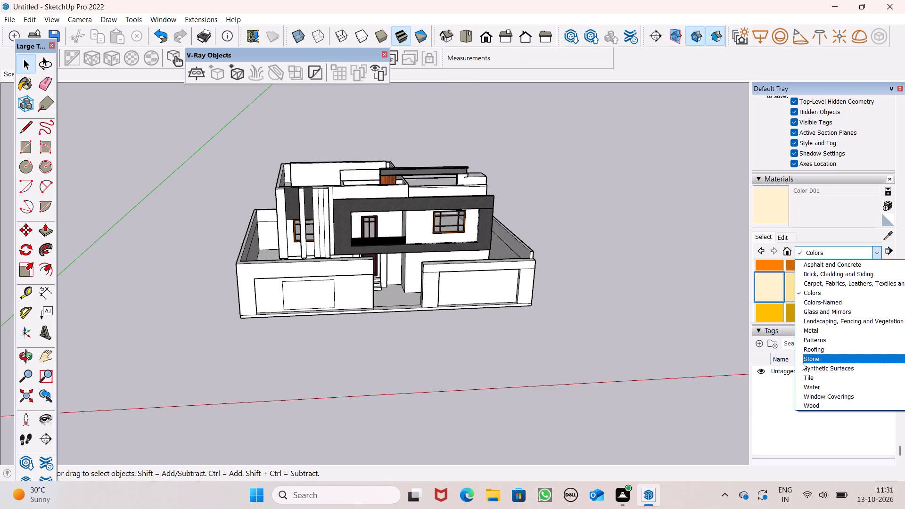
pyautogui.doubleClick(802, 362)
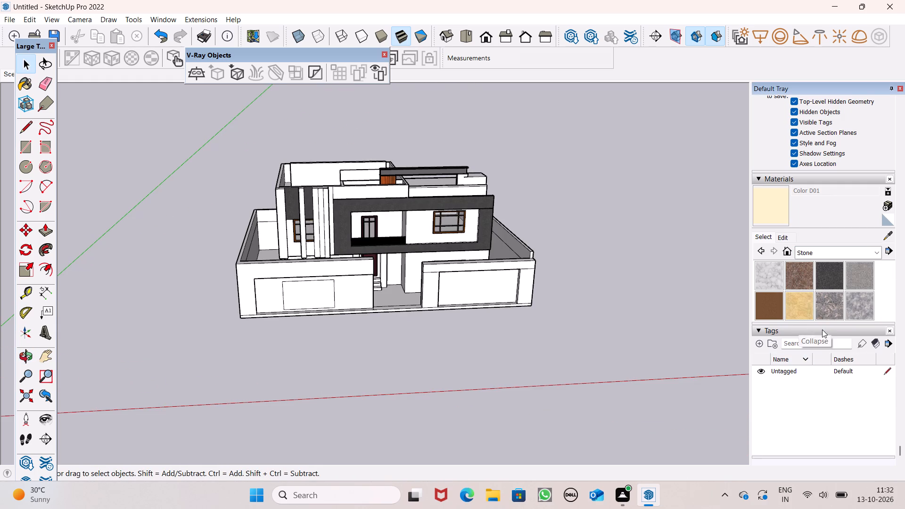
pyautogui.scroll(1, 851, 274)
pyautogui.click(847, 312)
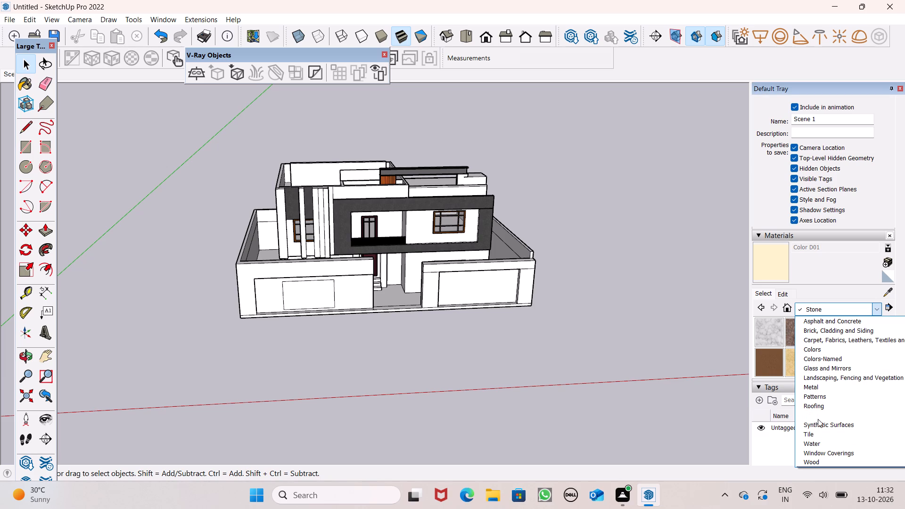
pyautogui.click(814, 438)
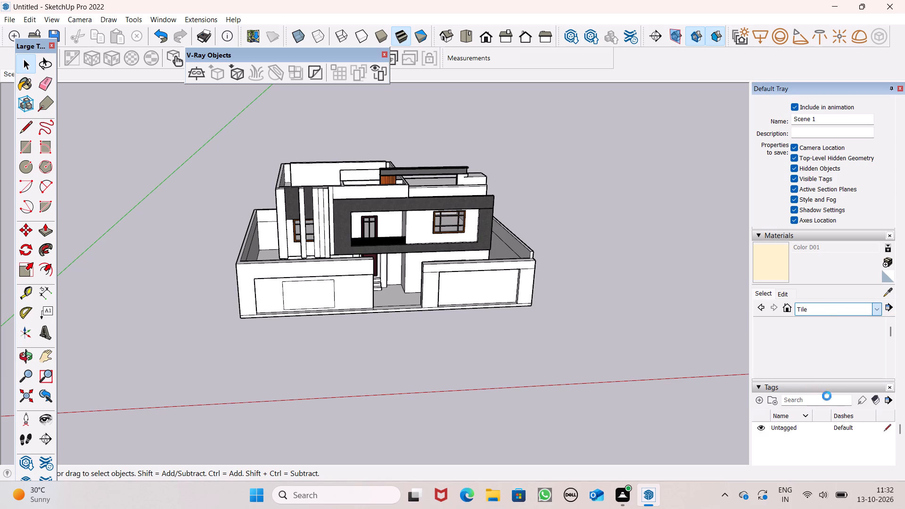
pyautogui.scroll(-2, 793, 374)
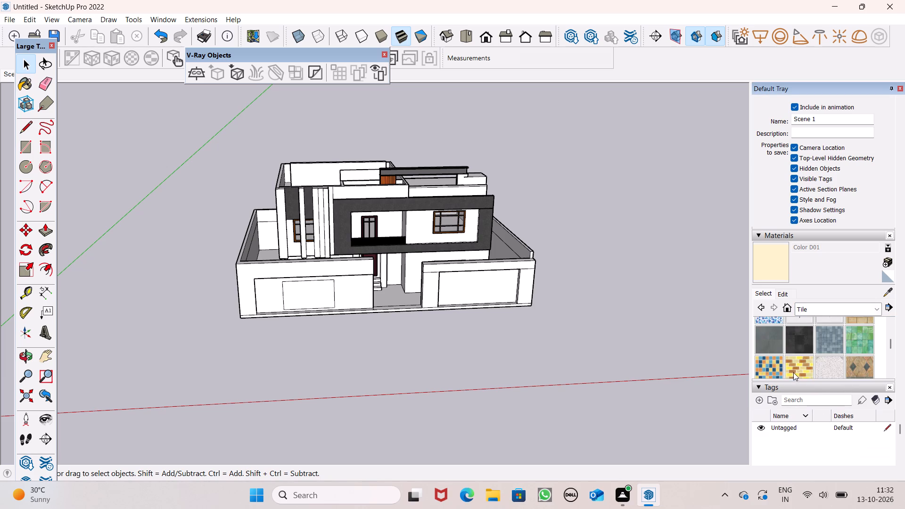
# Paint the rectangle on the recessed wall face with Asphalt New from the Asphalt and Concrete collection.
pyautogui.click(832, 306)
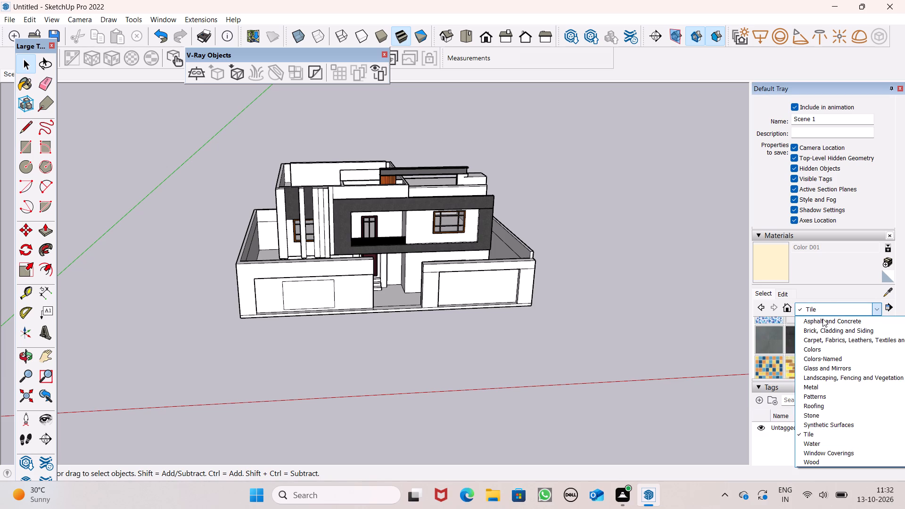
pyautogui.click(823, 319)
pyautogui.scroll(-2, 822, 359)
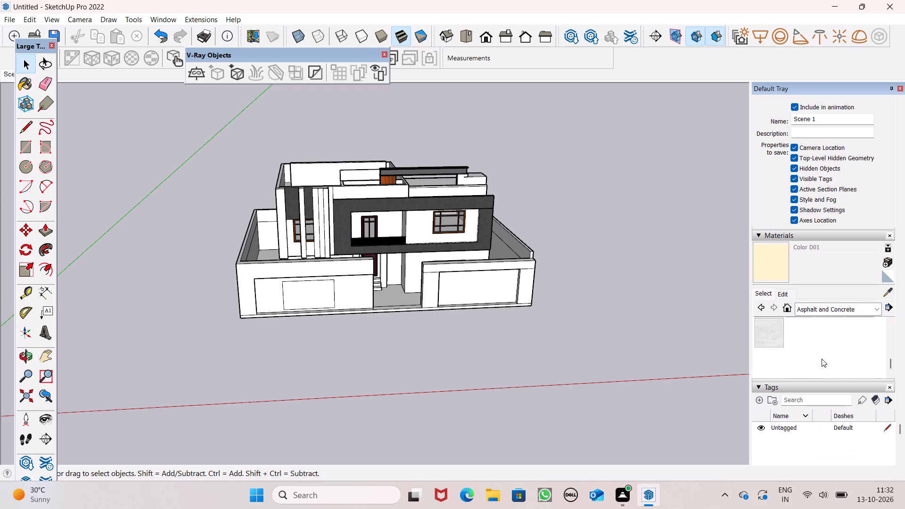
pyautogui.scroll(1, 822, 359)
pyautogui.click(768, 330)
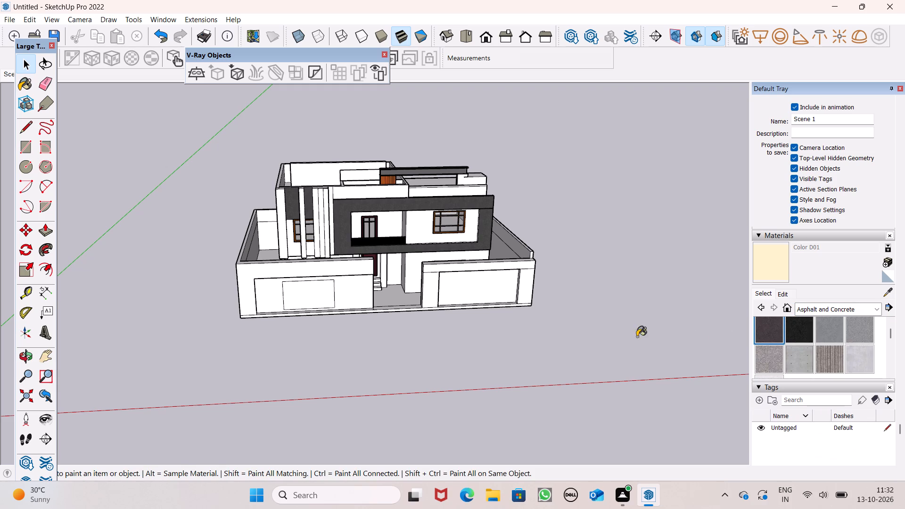
pyautogui.scroll(15, 384, 304)
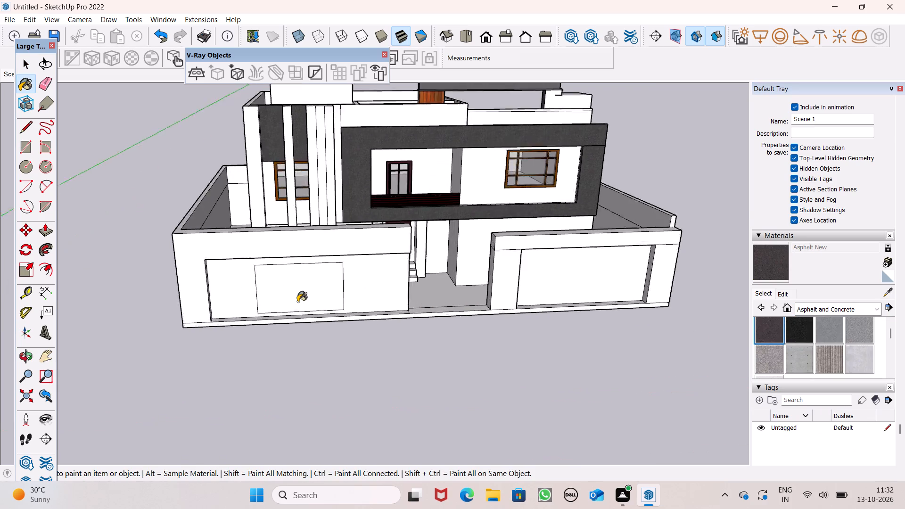
pyautogui.scroll(2, 297, 302)
pyautogui.click(297, 296)
# Set the Asphalt New texture size on the boundary wall panel to 4' by 4'.
pyautogui.scroll(7, 329, 299)
pyautogui.middleClick(329, 298)
pyautogui.scroll(-1, 344, 309)
pyautogui.scroll(6, 345, 309)
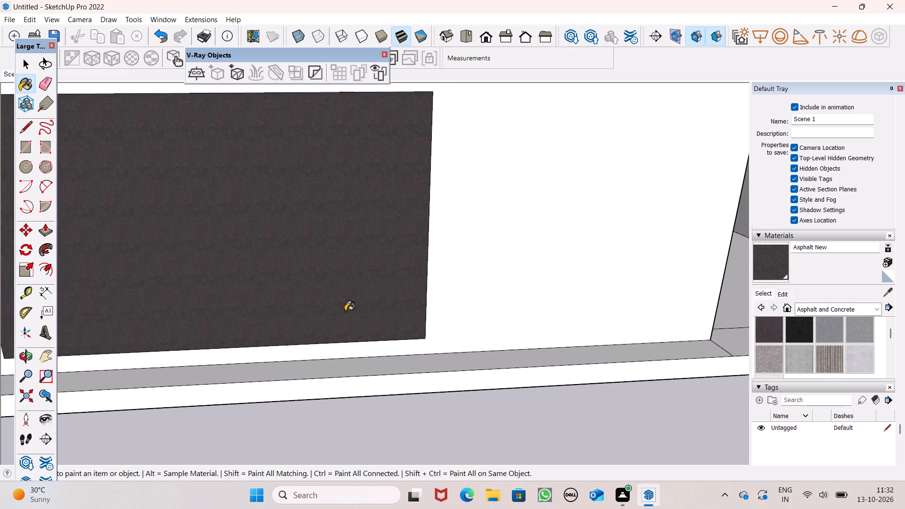
pyautogui.click(777, 291)
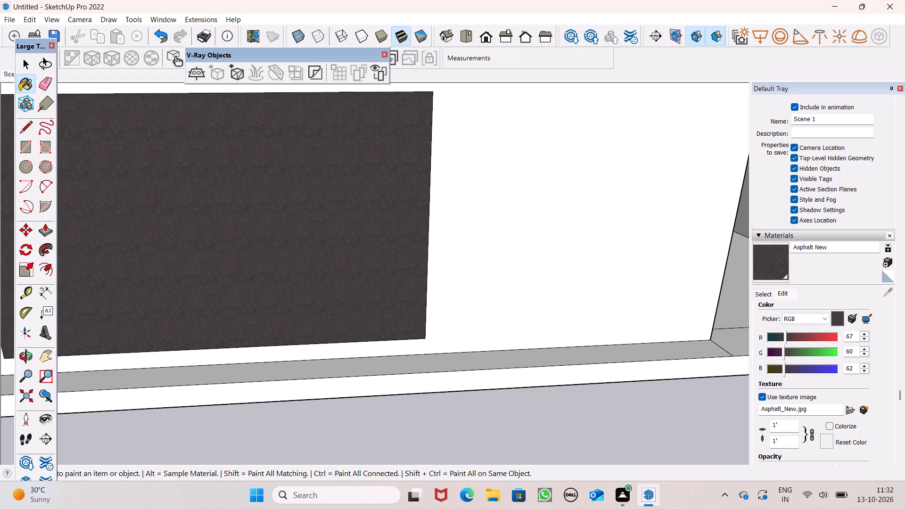
pyautogui.click(779, 423)
pyautogui.press('BackSpace')
pyautogui.press('BackSpace')
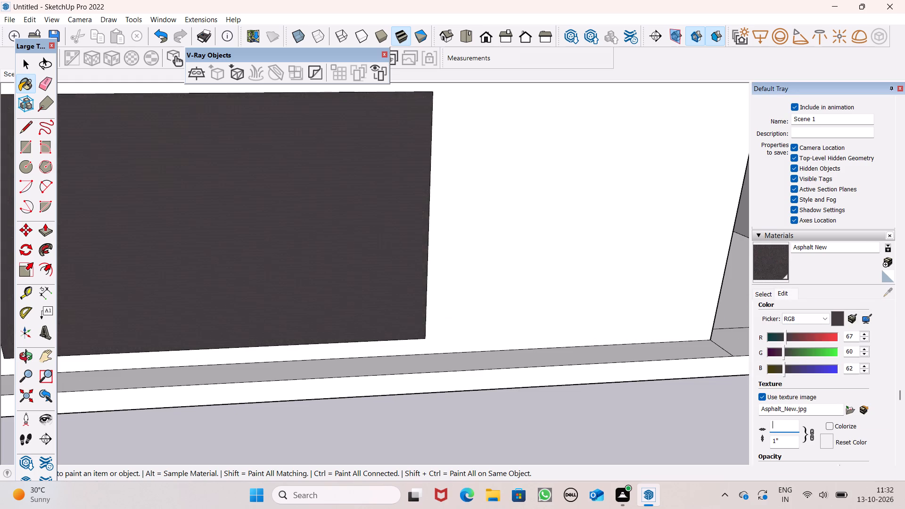
pyautogui.press('4')
pyautogui.press("'")
pyautogui.press('Return')
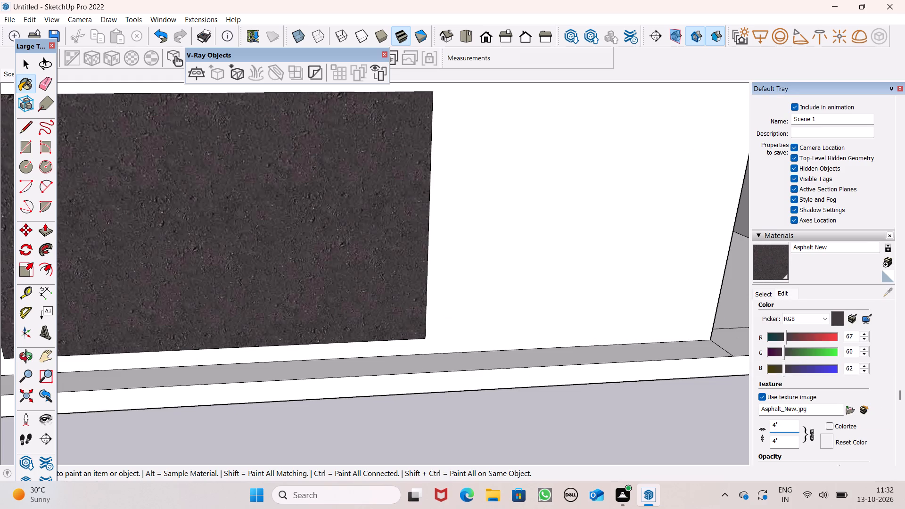
pyautogui.scroll(-7, 582, 264)
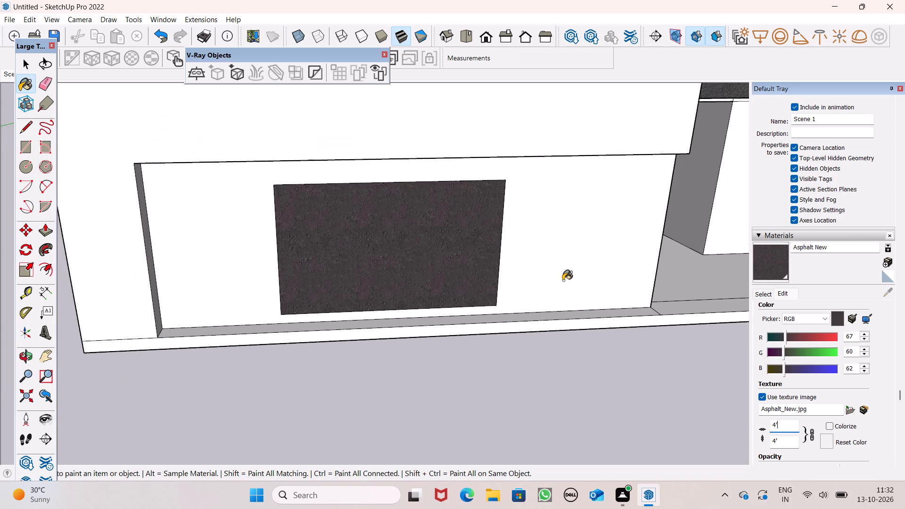
pyautogui.scroll(-2, 562, 297)
pyautogui.press('space')
# Paint the base ledge below the asphalt panel and the slab's front edge with Stone Vein Gray from the Stone collection.
pyautogui.scroll(-1, 590, 351)
pyautogui.moveTo(633, 360); pyautogui.dragTo(611, 352, button='middle')
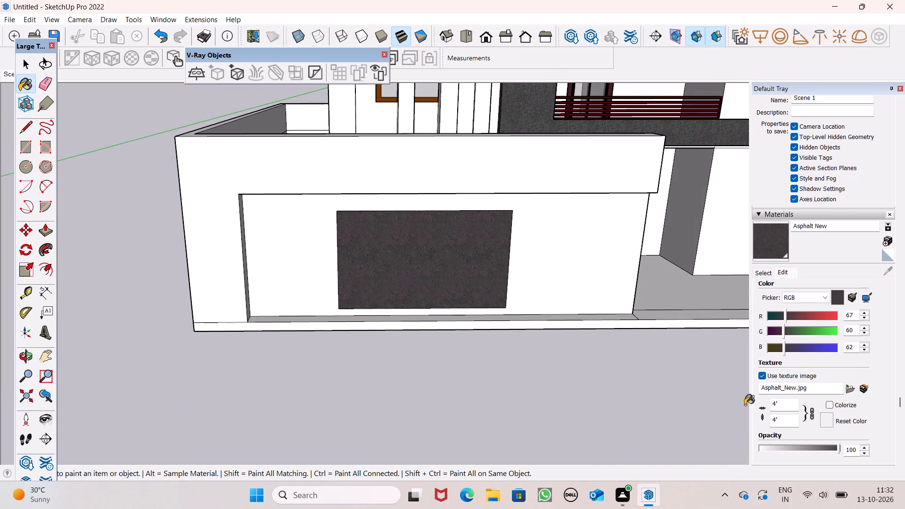
pyautogui.click(763, 271)
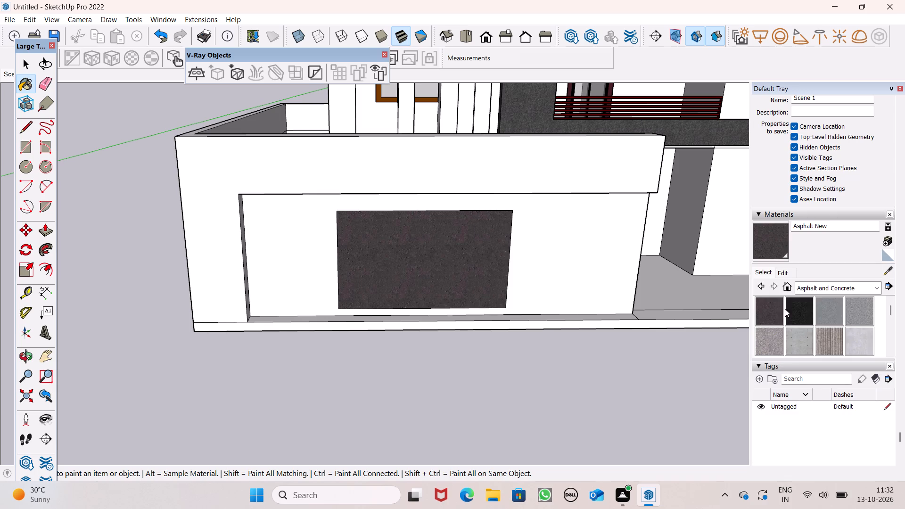
pyautogui.click(817, 287)
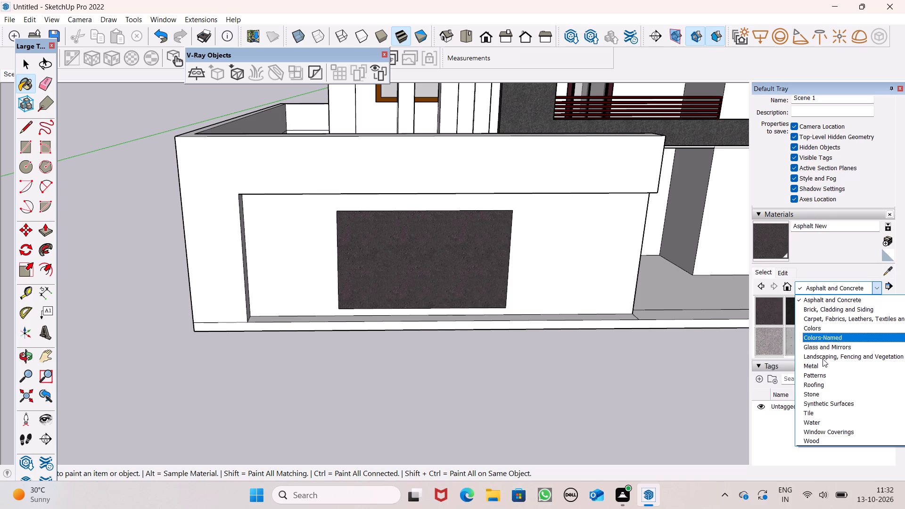
pyautogui.click(818, 393)
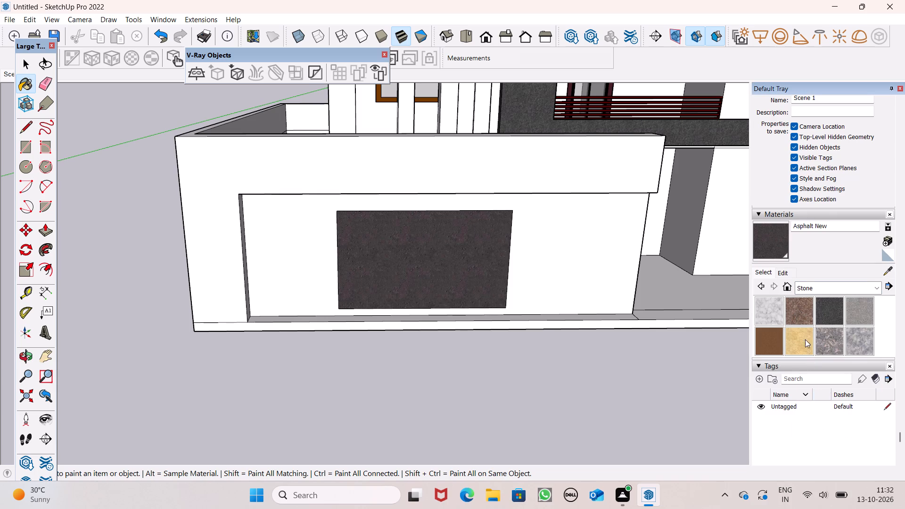
pyautogui.scroll(-1, 809, 332)
pyautogui.click(840, 275)
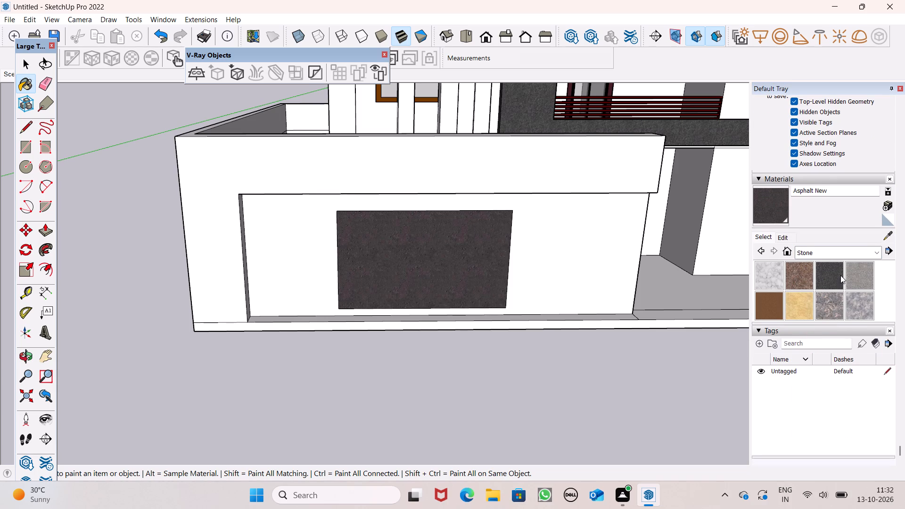
pyautogui.scroll(3, 592, 348)
pyautogui.scroll(3, 509, 348)
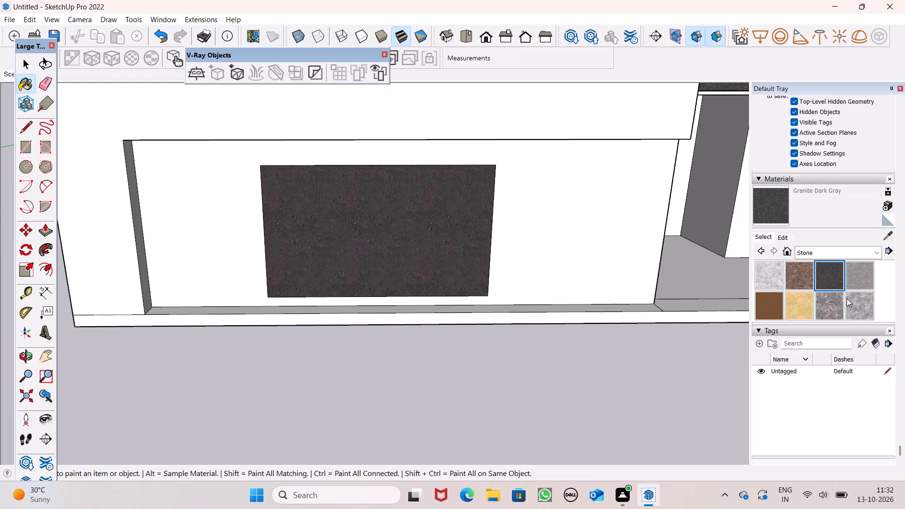
pyautogui.click(861, 311)
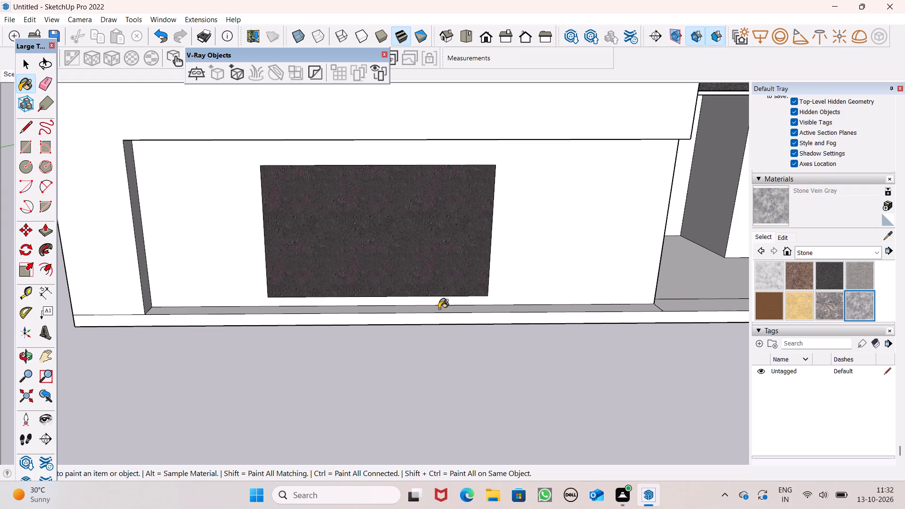
pyautogui.moveTo(435, 320); pyautogui.dragTo(436, 389, button='middle')
pyautogui.scroll(7, 436, 379)
pyautogui.click(425, 332)
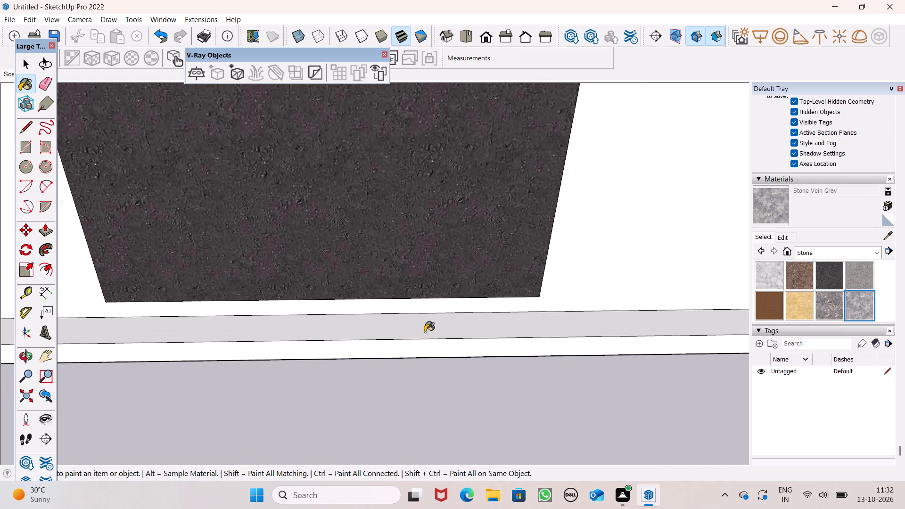
pyautogui.moveTo(407, 356); pyautogui.dragTo(411, 349)
# Pull the front face of the base slab outward from the boundary wall by about 2' 9".
pyautogui.scroll(-12, 503, 289)
pyautogui.scroll(1, 457, 307)
pyautogui.scroll(-4, 444, 309)
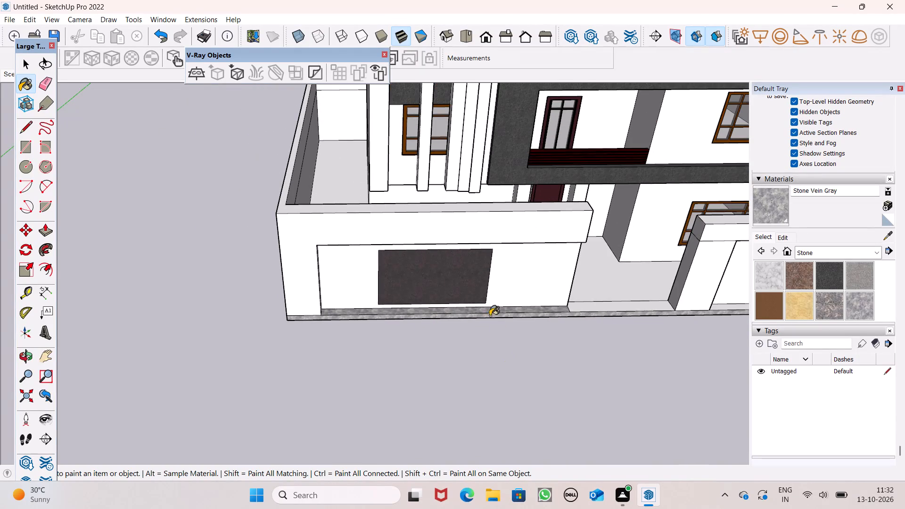
pyautogui.scroll(-5, 494, 304)
pyautogui.moveTo(528, 326); pyautogui.dragTo(541, 348, button='middle')
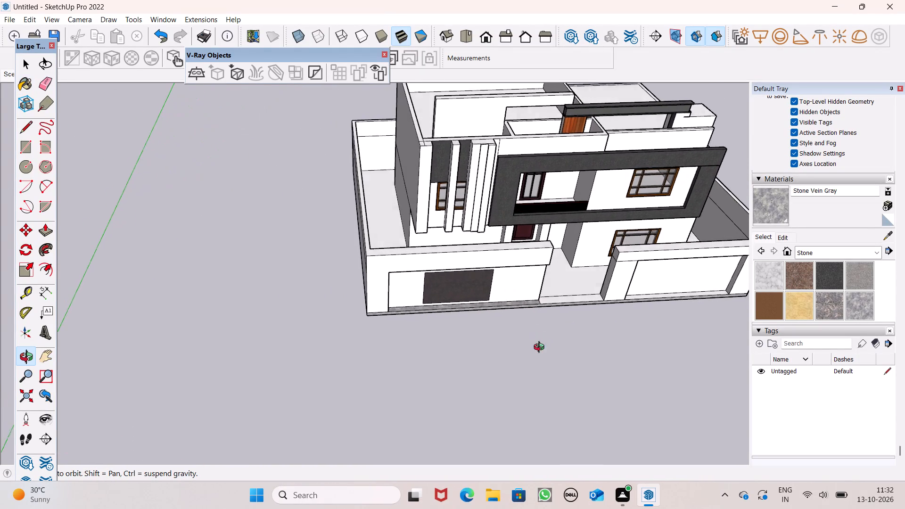
pyautogui.moveTo(541, 348); pyautogui.dragTo(541, 350, button='middle')
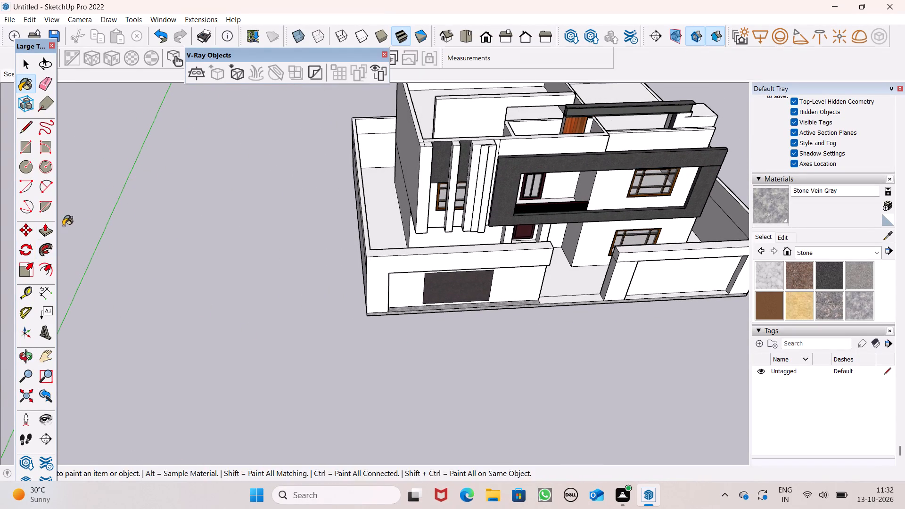
pyautogui.click(42, 233)
pyautogui.scroll(6, 456, 318)
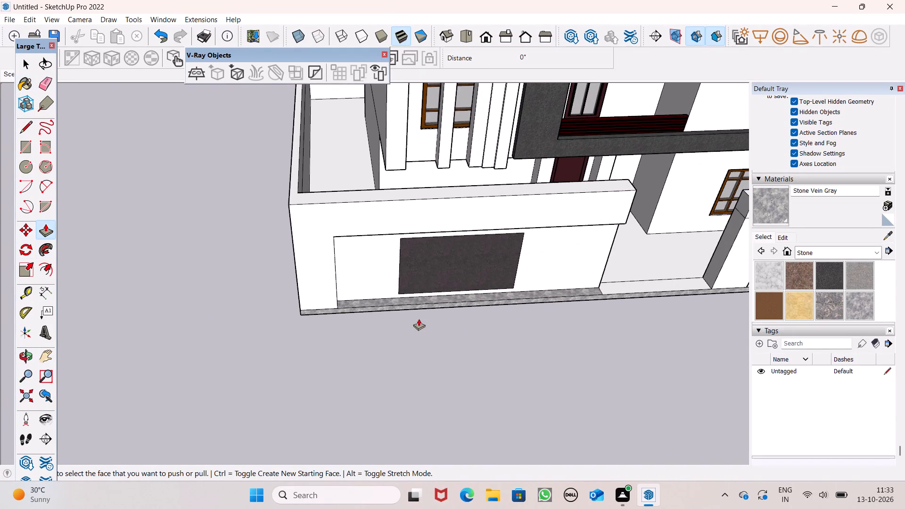
pyautogui.moveTo(416, 319); pyautogui.dragTo(414, 377, button='middle')
pyautogui.scroll(6, 414, 334)
pyautogui.moveTo(426, 302); pyautogui.dragTo(419, 344)
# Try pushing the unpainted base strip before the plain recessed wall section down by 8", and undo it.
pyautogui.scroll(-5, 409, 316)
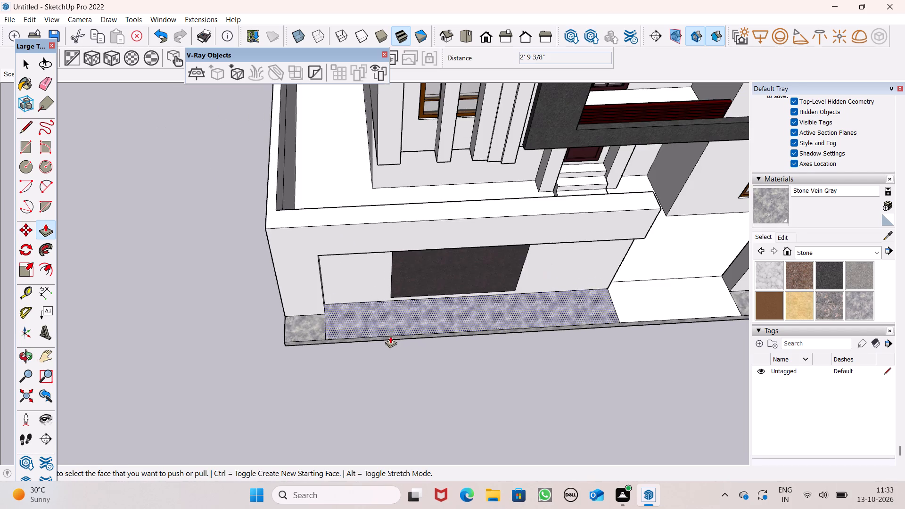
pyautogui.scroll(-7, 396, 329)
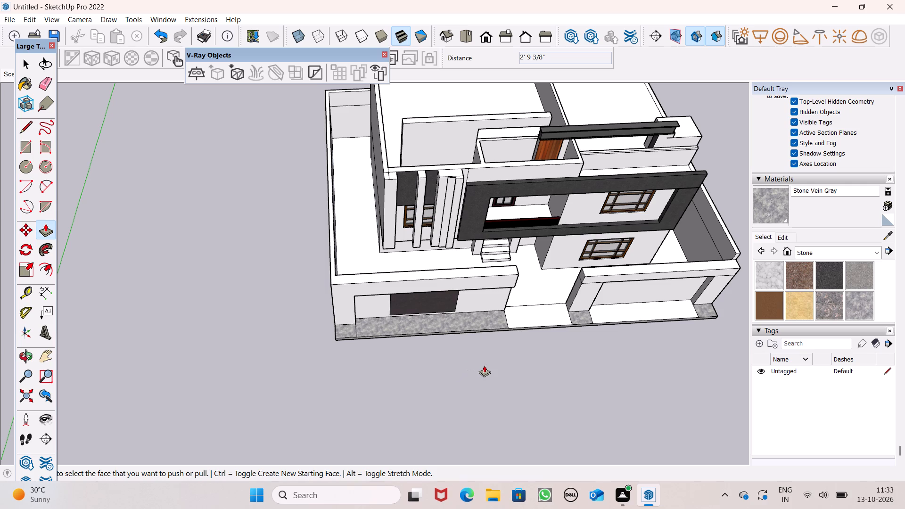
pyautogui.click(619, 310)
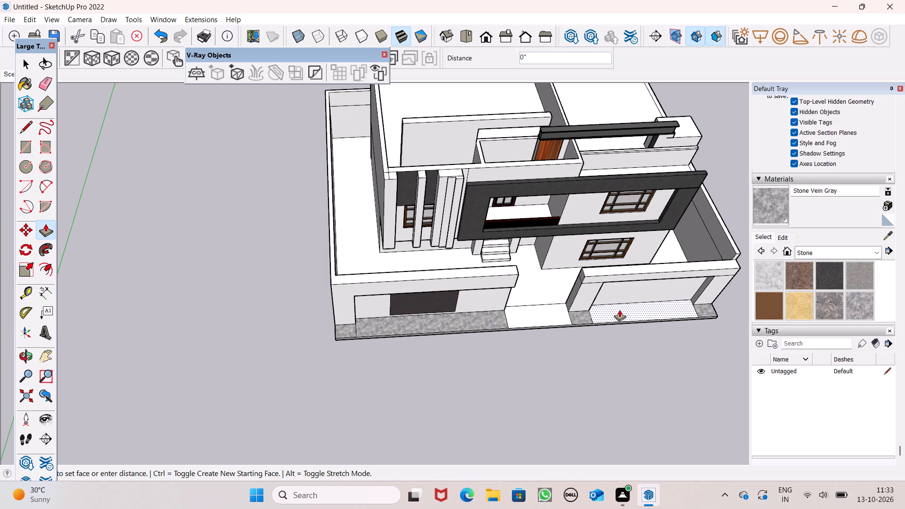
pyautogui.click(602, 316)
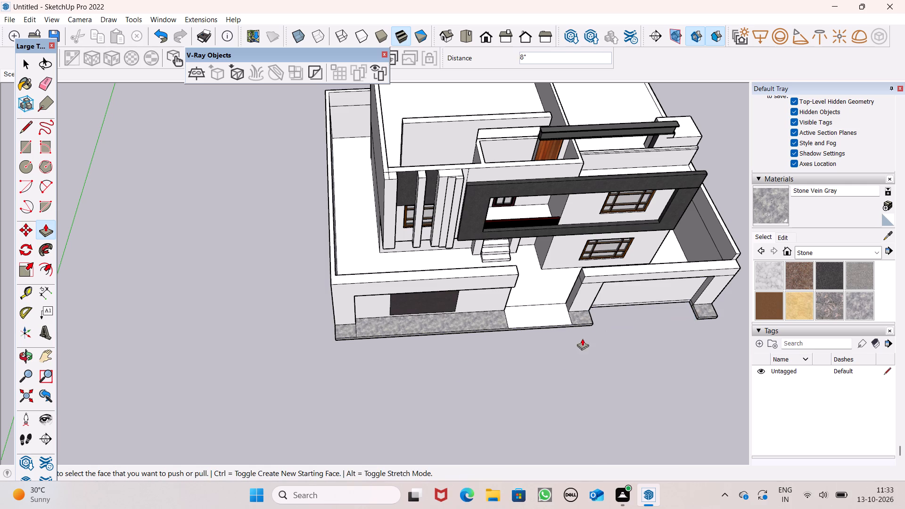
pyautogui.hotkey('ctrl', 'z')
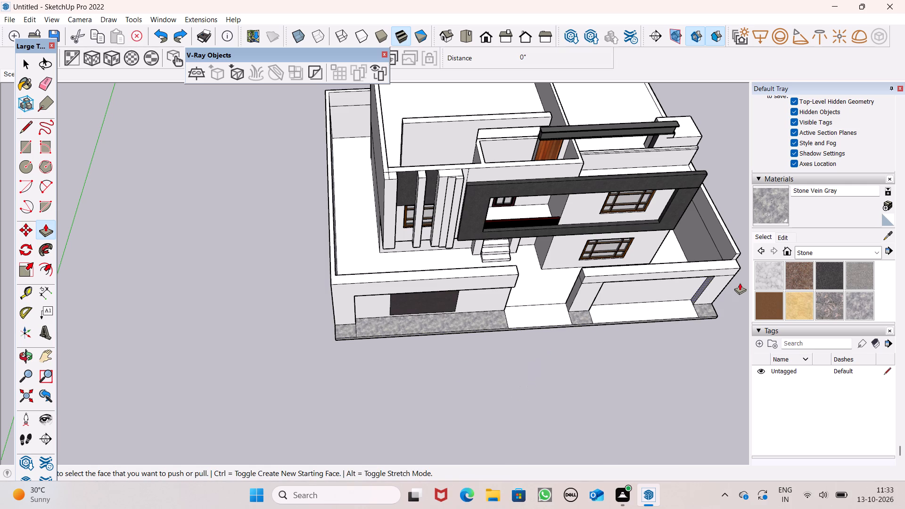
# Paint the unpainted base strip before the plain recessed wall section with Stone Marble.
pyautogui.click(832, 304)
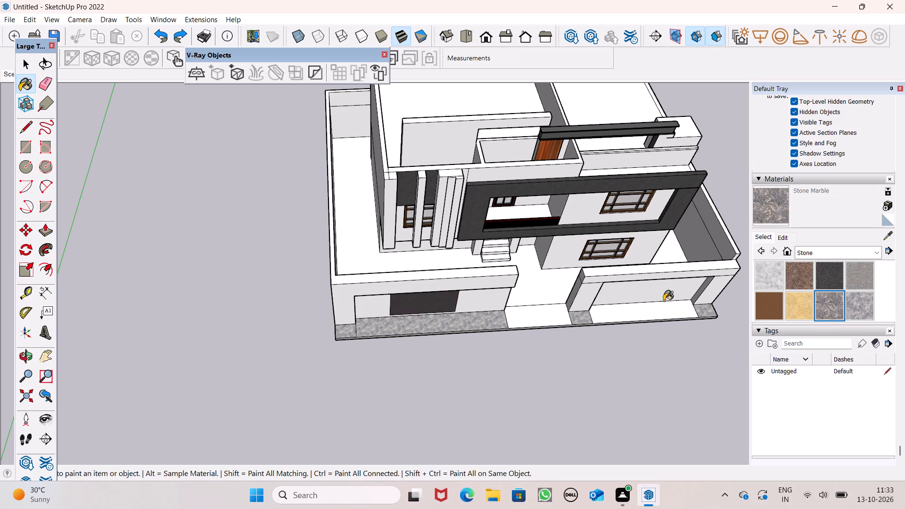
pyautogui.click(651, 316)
# Repaint the base strip before the plain recessed wall section with Stone Vein Gray.
pyautogui.scroll(7, 808, 329)
pyautogui.scroll(3, 667, 341)
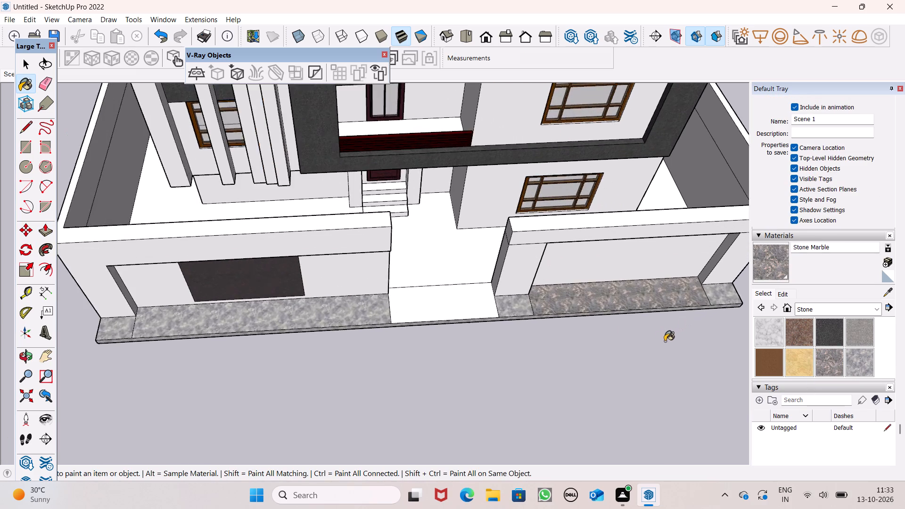
pyautogui.scroll(2, 665, 341)
pyautogui.moveTo(853, 361); pyautogui.dragTo(847, 360)
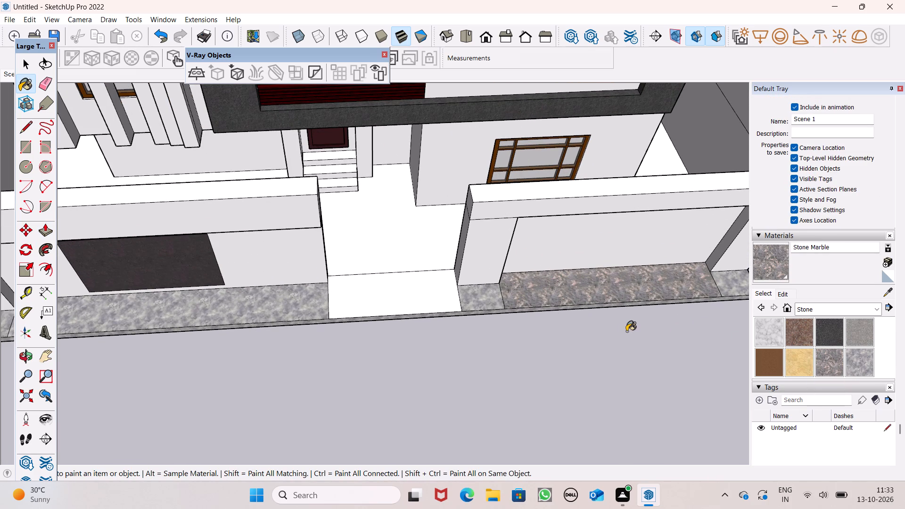
pyautogui.click(855, 355)
pyautogui.scroll(-1, 855, 347)
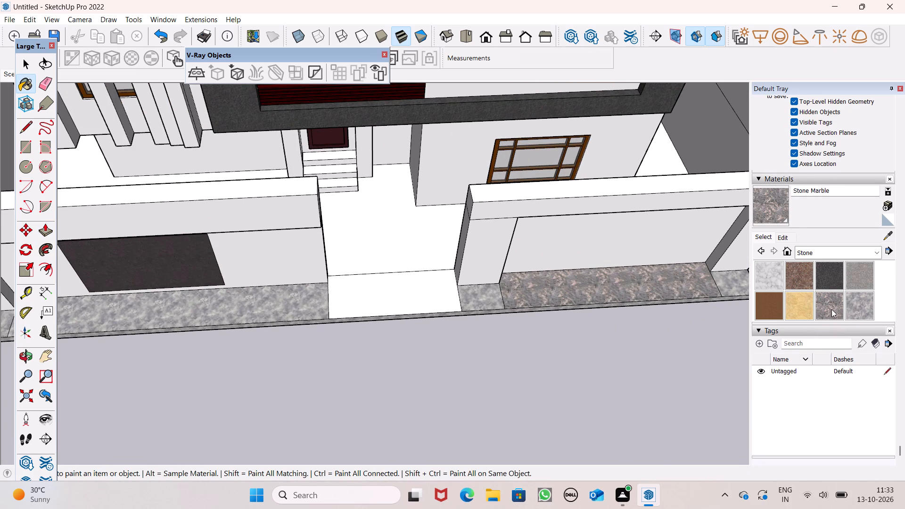
pyautogui.click(849, 302)
pyautogui.click(566, 281)
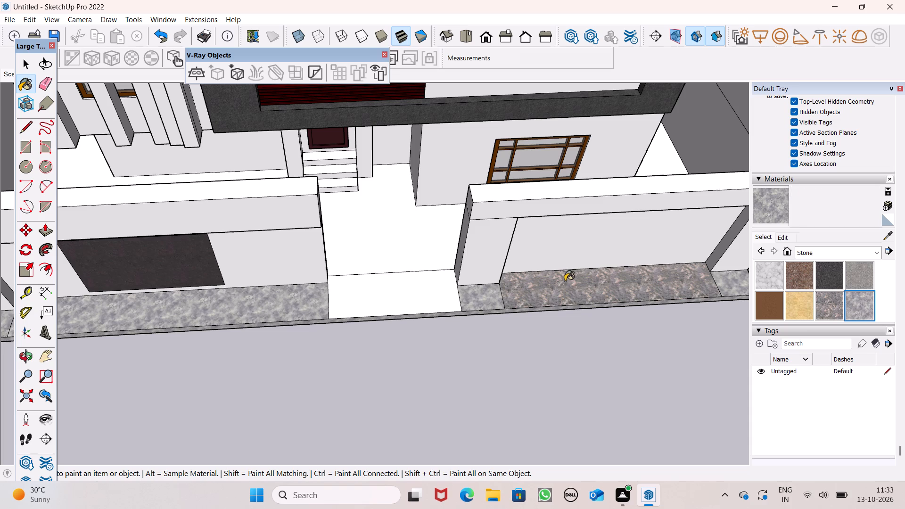
# Examine the whole house front, boundary wall and stone base from several angles.
pyautogui.scroll(-5, 549, 281)
pyautogui.scroll(-5, 470, 288)
pyautogui.moveTo(708, 263); pyautogui.dragTo(793, 100, button='middle')
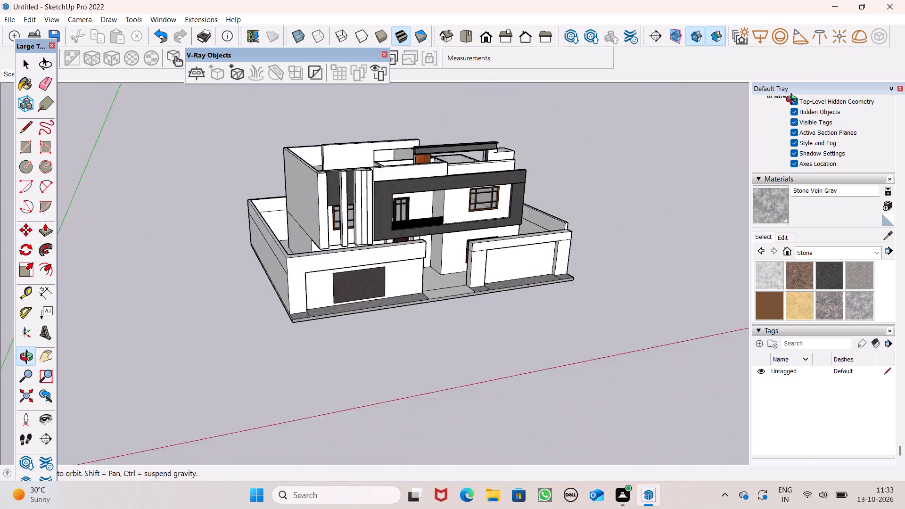
pyautogui.moveTo(793, 100); pyautogui.dragTo(802, 77, button='middle')
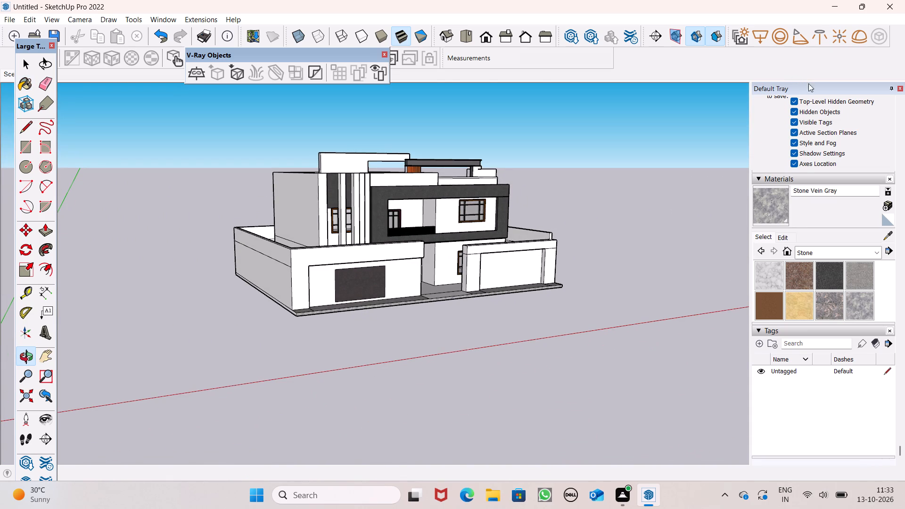
pyautogui.scroll(-1, 428, 192)
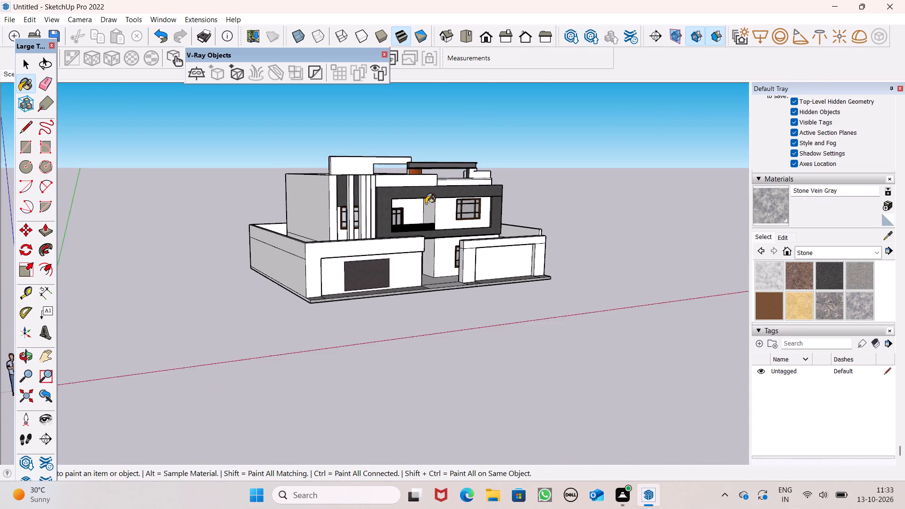
pyautogui.scroll(-2, 426, 204)
pyautogui.moveTo(507, 300); pyautogui.dragTo(338, 308, button='middle')
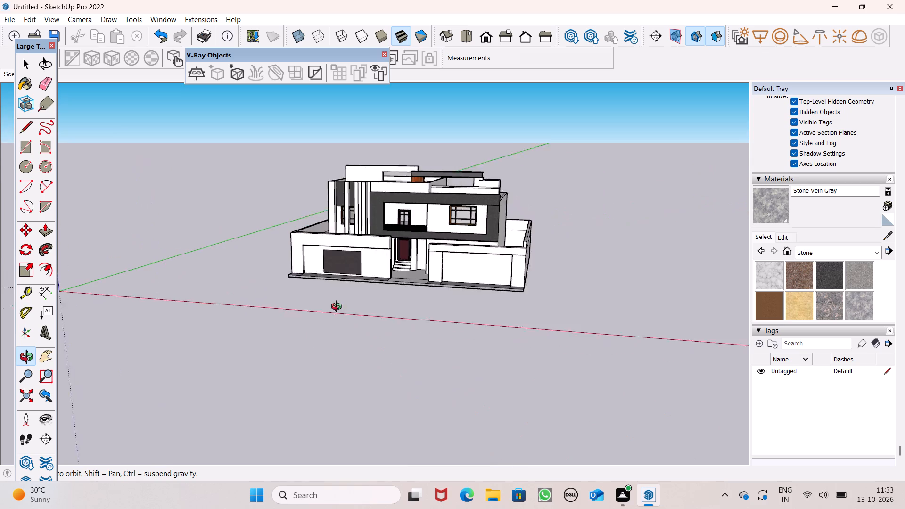
pyautogui.moveTo(338, 308); pyautogui.dragTo(386, 285, button='middle')
pyautogui.scroll(1, 510, 237)
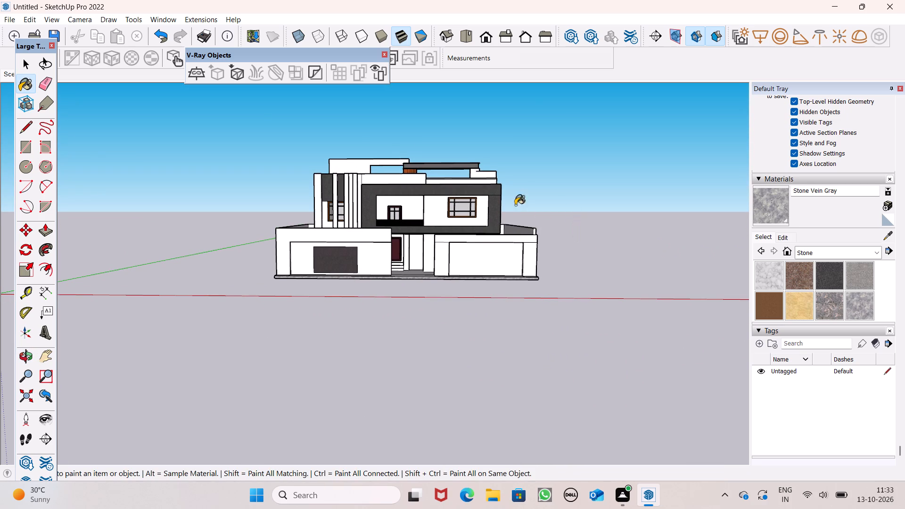
# Draw an upright rectangle about 7' 5" wide and 11' 2" high on open ground beside the house.
pyautogui.click(32, 146)
pyautogui.scroll(-3, 428, 338)
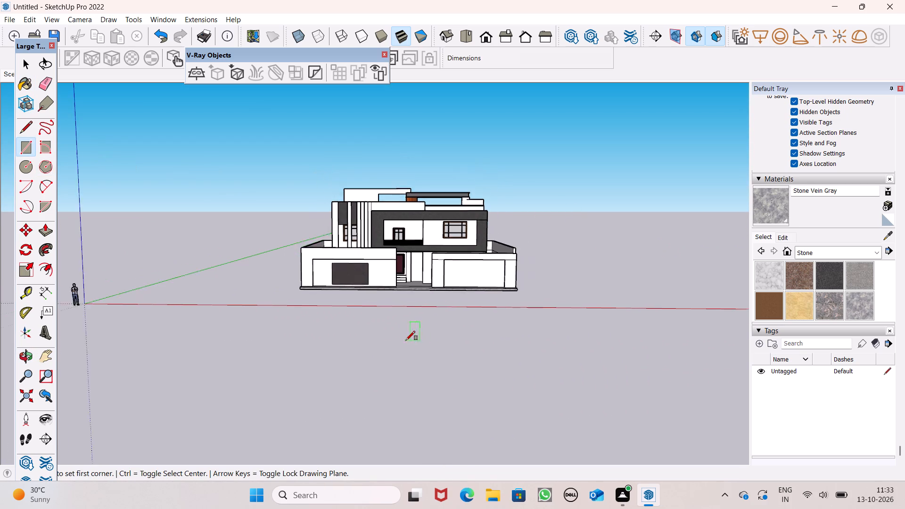
pyautogui.scroll(1, 406, 340)
pyautogui.scroll(-5, 348, 297)
pyautogui.scroll(1, 575, 265)
pyautogui.moveTo(574, 266); pyautogui.dragTo(558, 243, button='middle')
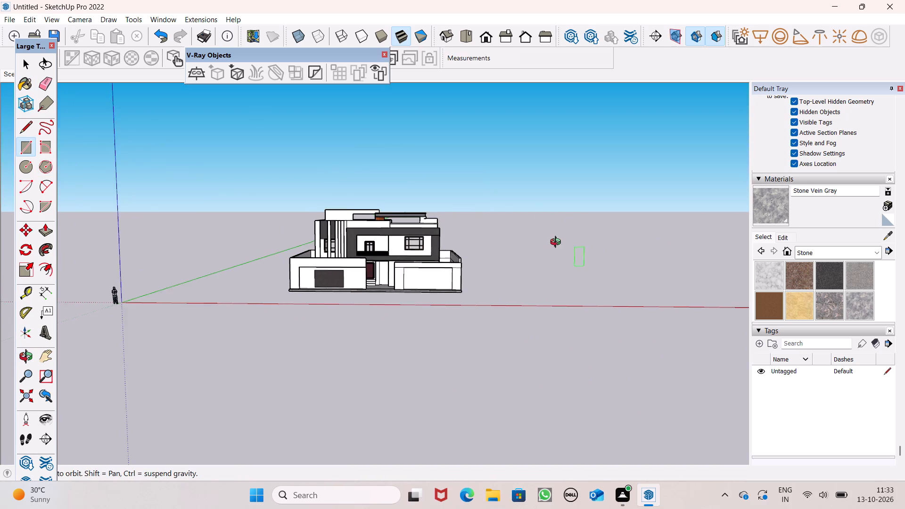
pyautogui.moveTo(558, 243); pyautogui.dragTo(548, 240, button='middle')
pyautogui.scroll(7, 555, 240)
pyautogui.click(530, 238)
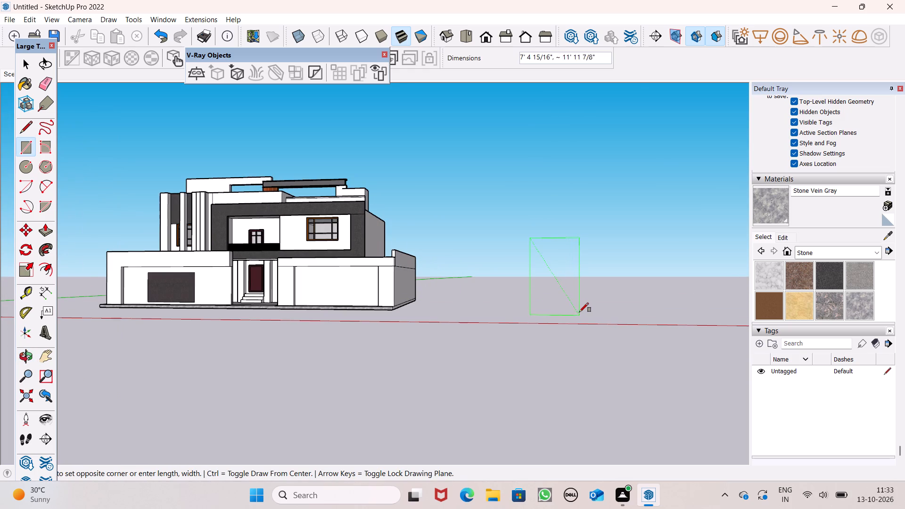
pyautogui.click(579, 310)
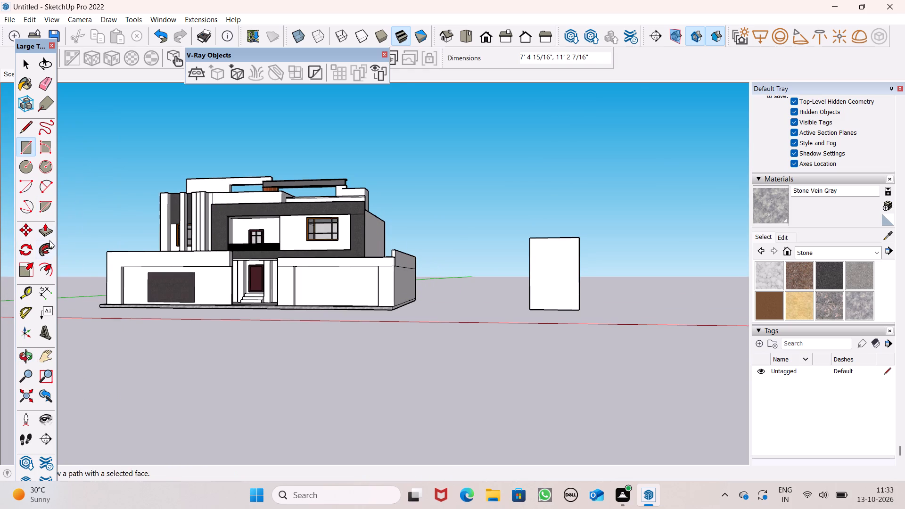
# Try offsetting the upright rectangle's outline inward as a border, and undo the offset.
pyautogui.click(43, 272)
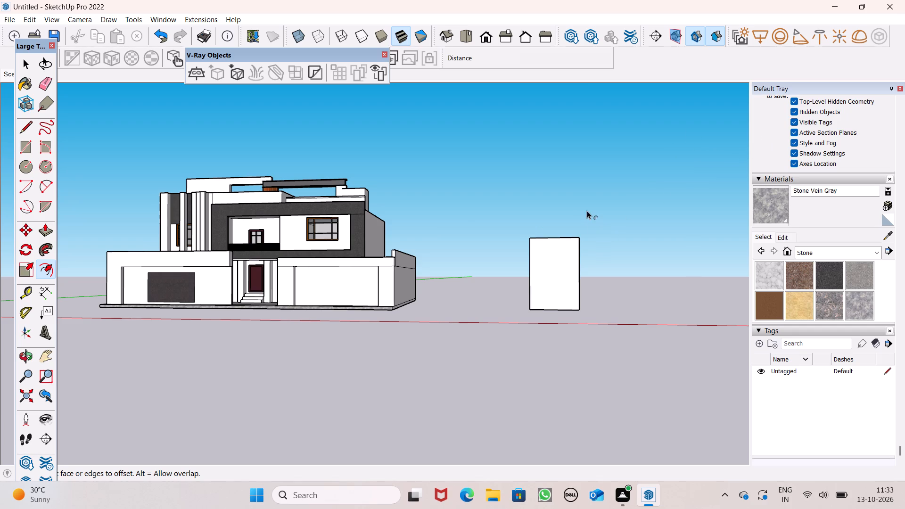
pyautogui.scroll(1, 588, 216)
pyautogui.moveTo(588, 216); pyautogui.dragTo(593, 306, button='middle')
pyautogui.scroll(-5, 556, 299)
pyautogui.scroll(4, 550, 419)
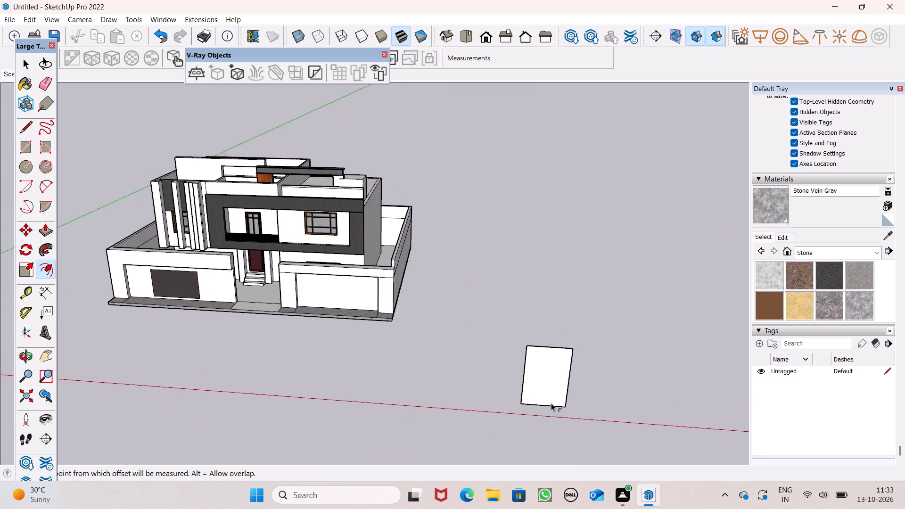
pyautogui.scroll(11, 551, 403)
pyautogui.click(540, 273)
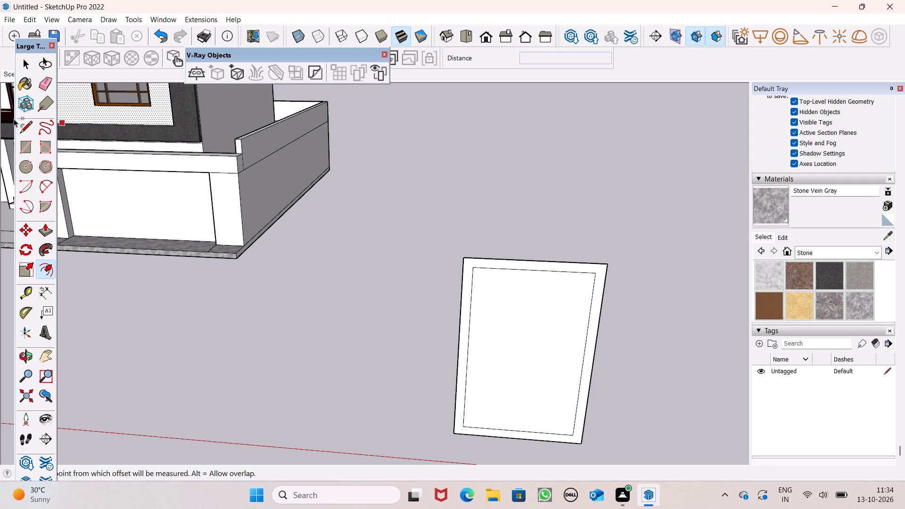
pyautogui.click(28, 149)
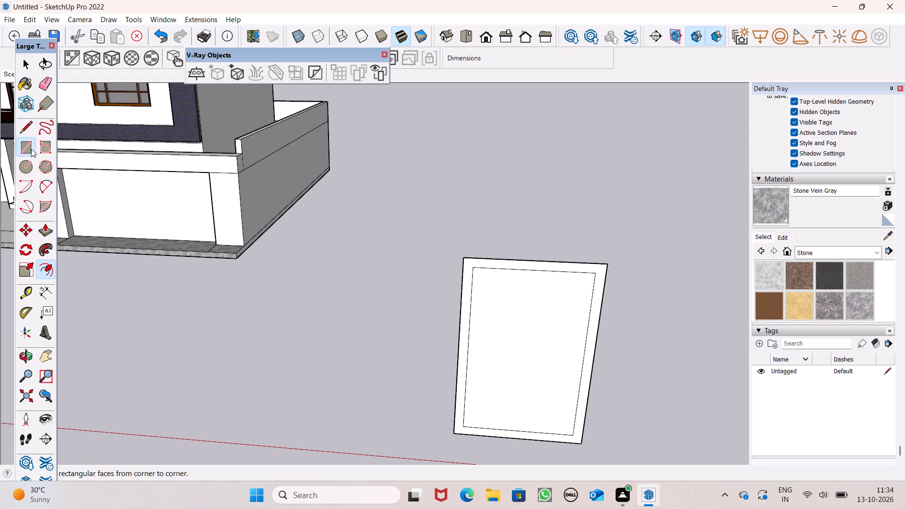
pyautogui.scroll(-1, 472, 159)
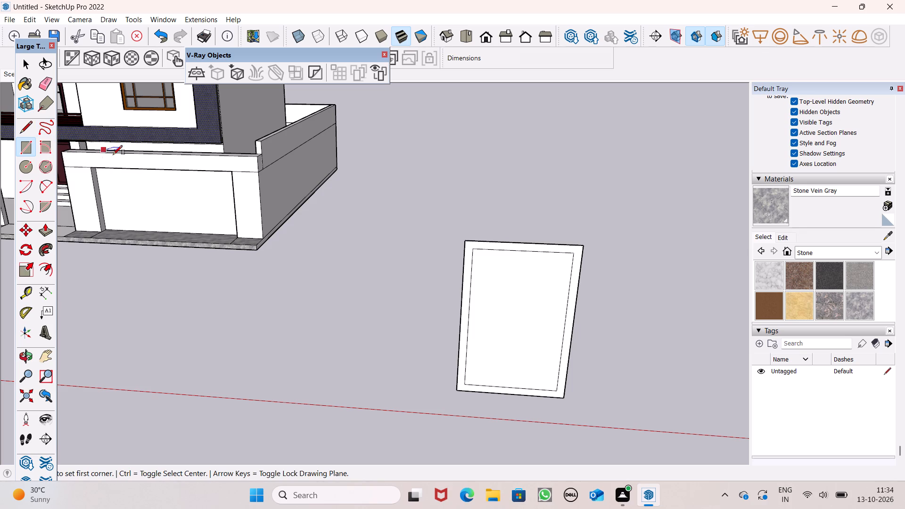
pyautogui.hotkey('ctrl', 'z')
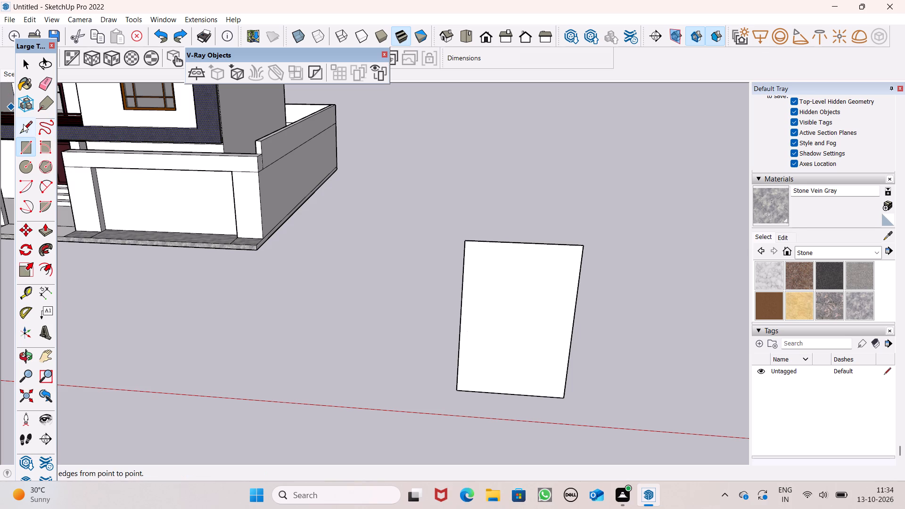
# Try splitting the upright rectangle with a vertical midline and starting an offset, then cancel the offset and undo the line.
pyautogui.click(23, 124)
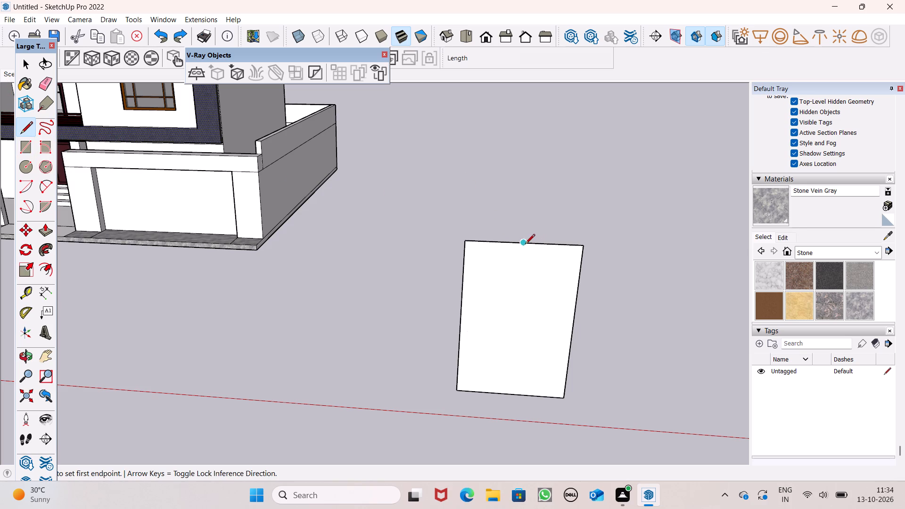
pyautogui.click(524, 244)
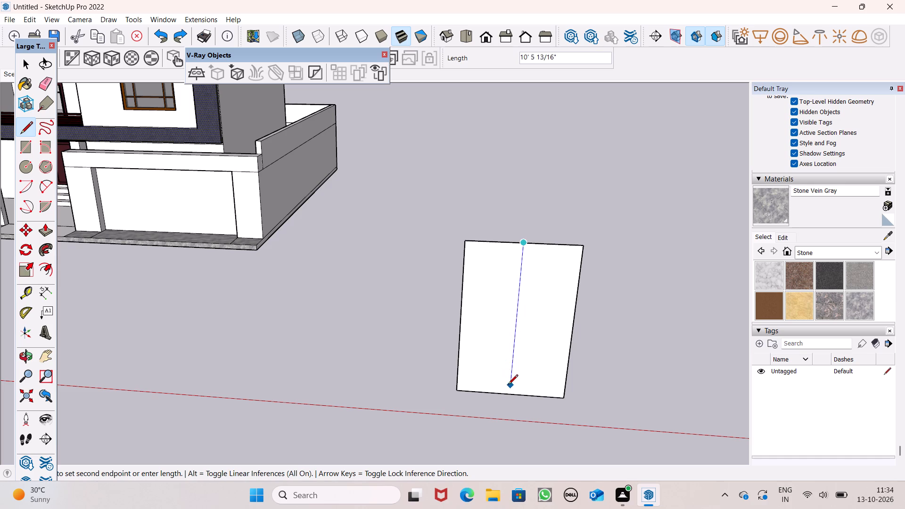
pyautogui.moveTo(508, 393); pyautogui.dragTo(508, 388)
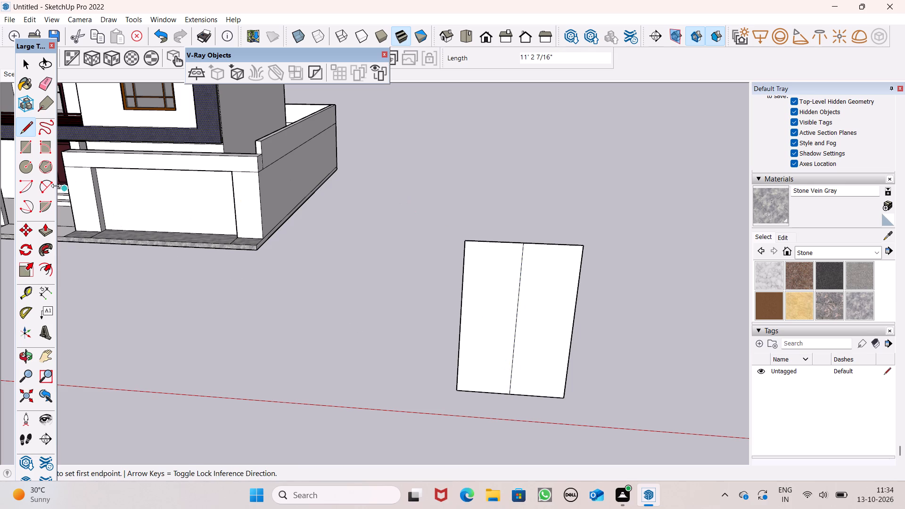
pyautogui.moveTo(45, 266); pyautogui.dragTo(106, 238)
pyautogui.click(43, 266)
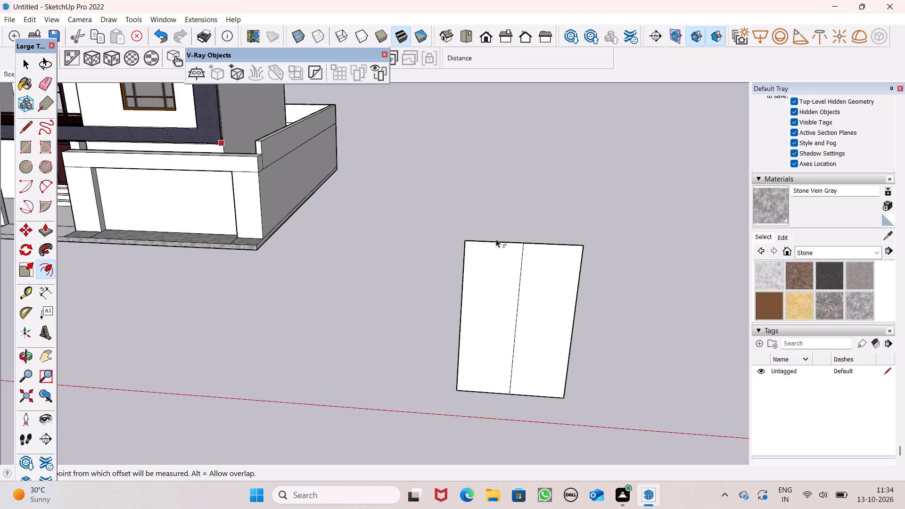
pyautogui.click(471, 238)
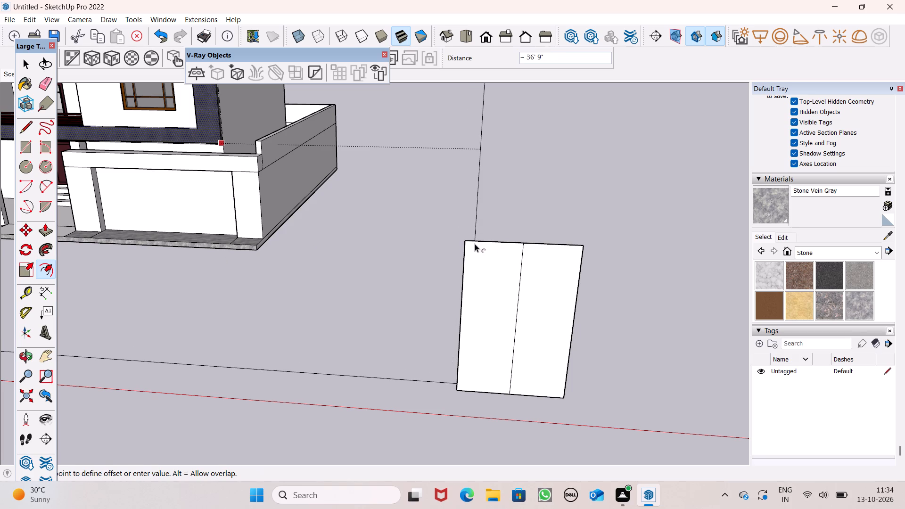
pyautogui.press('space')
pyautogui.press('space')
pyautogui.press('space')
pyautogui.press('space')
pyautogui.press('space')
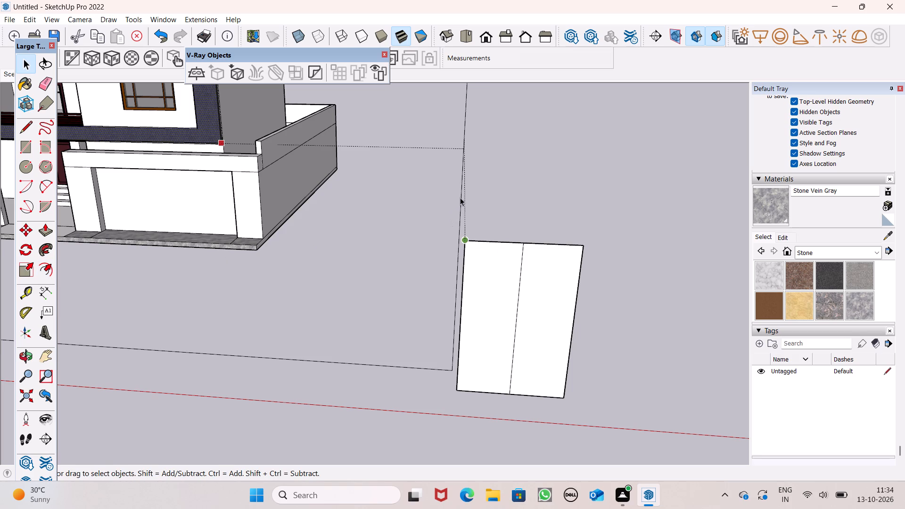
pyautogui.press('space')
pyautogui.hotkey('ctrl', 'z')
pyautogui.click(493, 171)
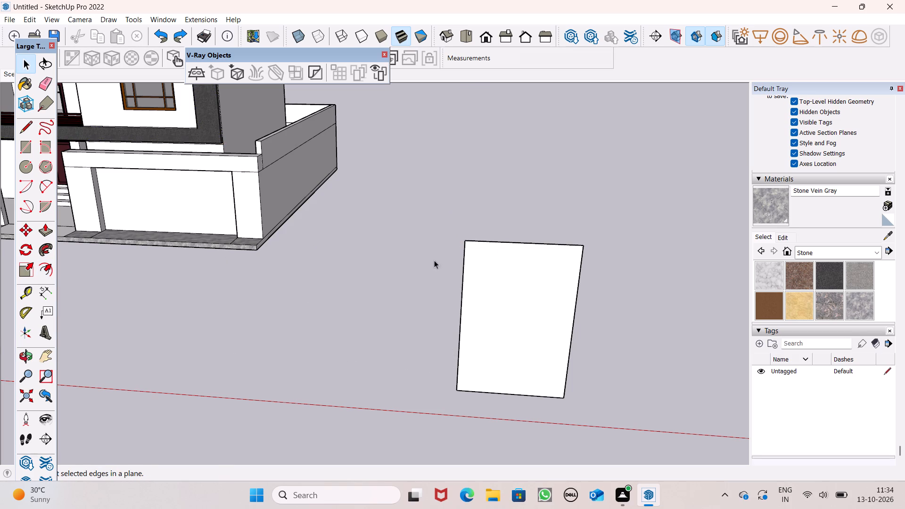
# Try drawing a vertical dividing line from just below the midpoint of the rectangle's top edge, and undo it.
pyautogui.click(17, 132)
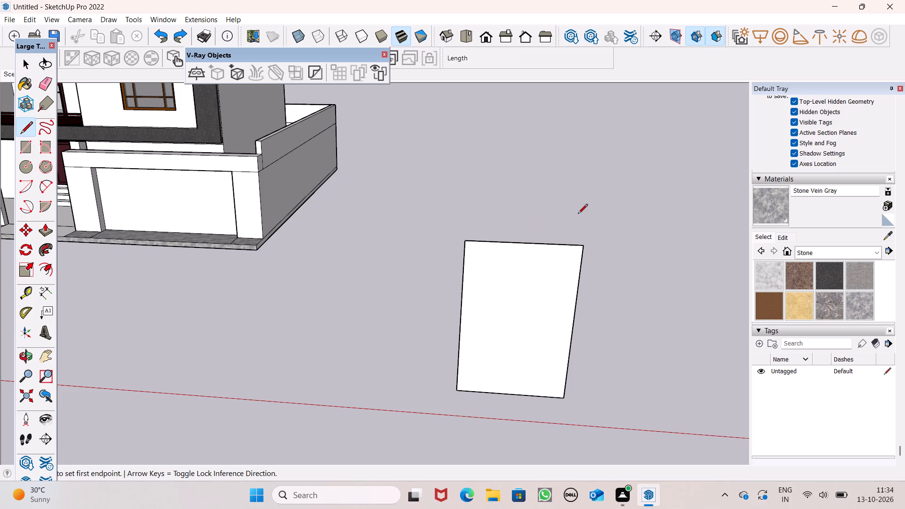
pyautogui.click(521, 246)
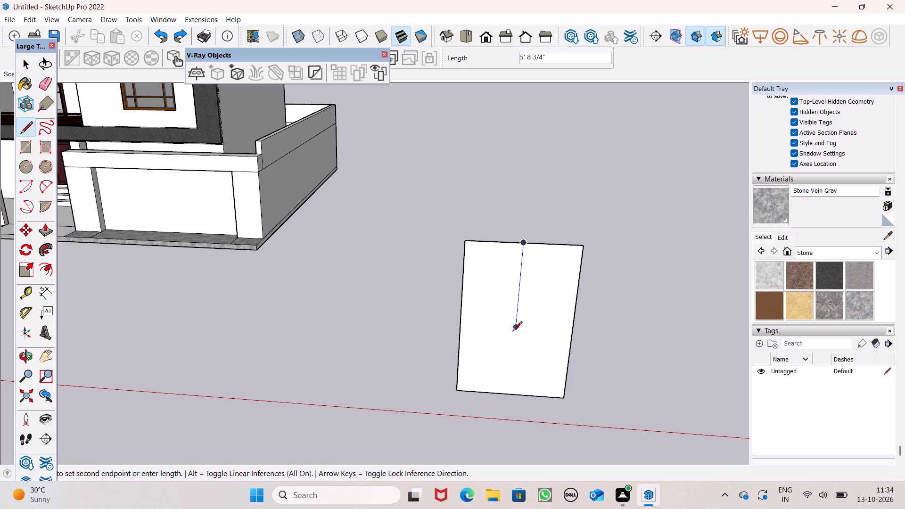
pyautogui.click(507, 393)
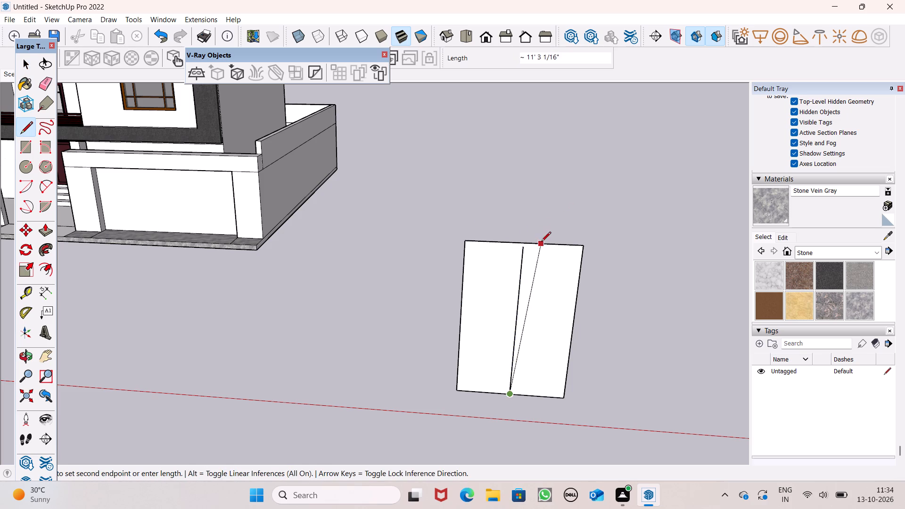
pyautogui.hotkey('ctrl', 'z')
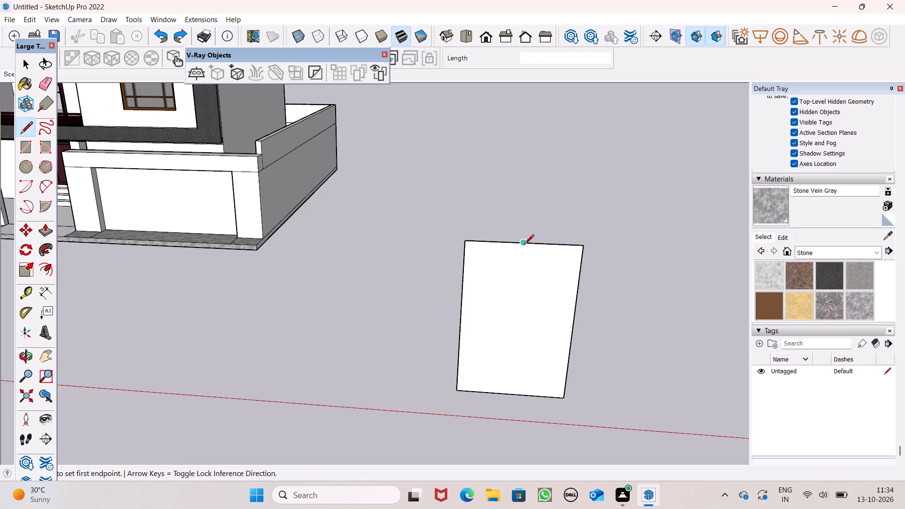
# Draw a vertical line between the midpoints of the rectangle's top and bottom edges, splitting it into two equal leaves.
pyautogui.click(524, 241)
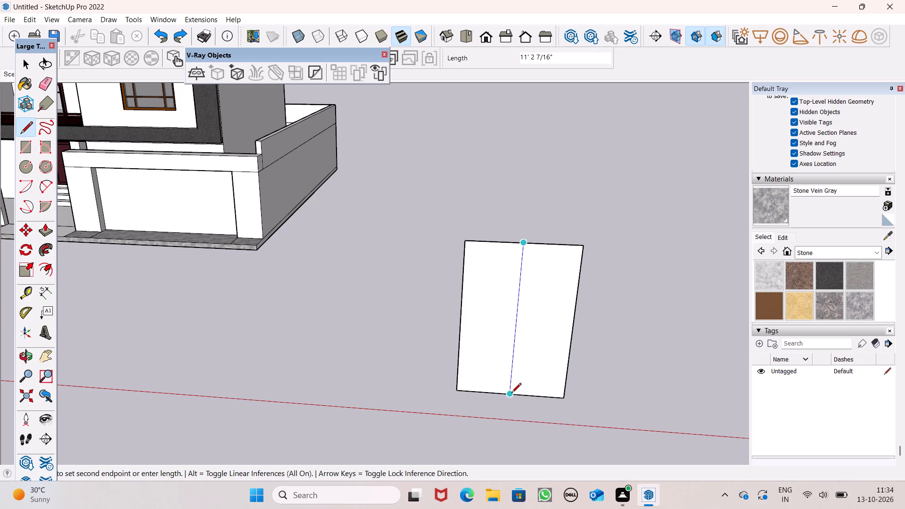
pyautogui.click(511, 394)
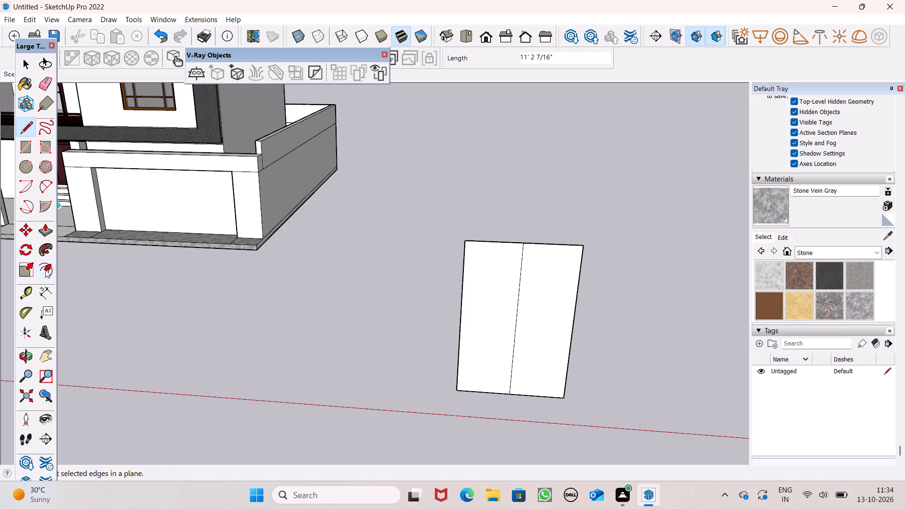
# Offset the outline of the rectangle's left leaf inward to form a narrow frame border.
pyautogui.click(49, 270)
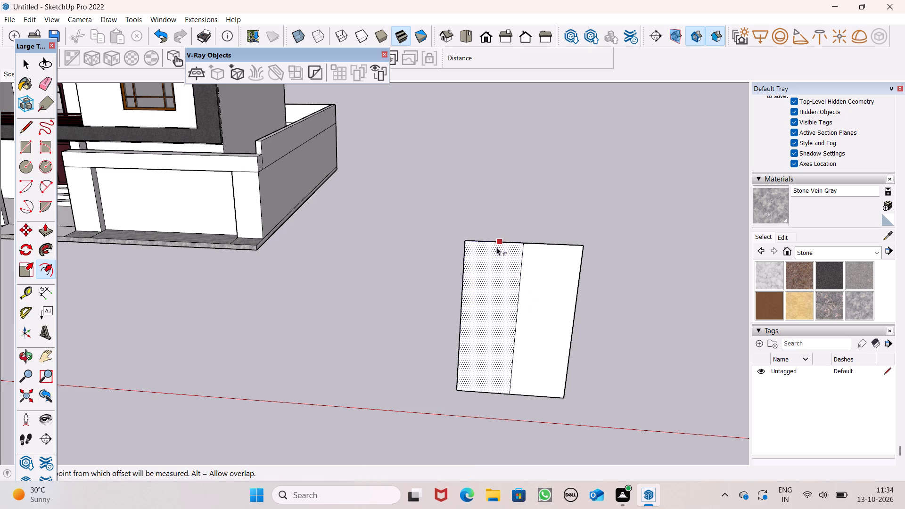
pyautogui.moveTo(490, 247); pyautogui.dragTo(498, 246)
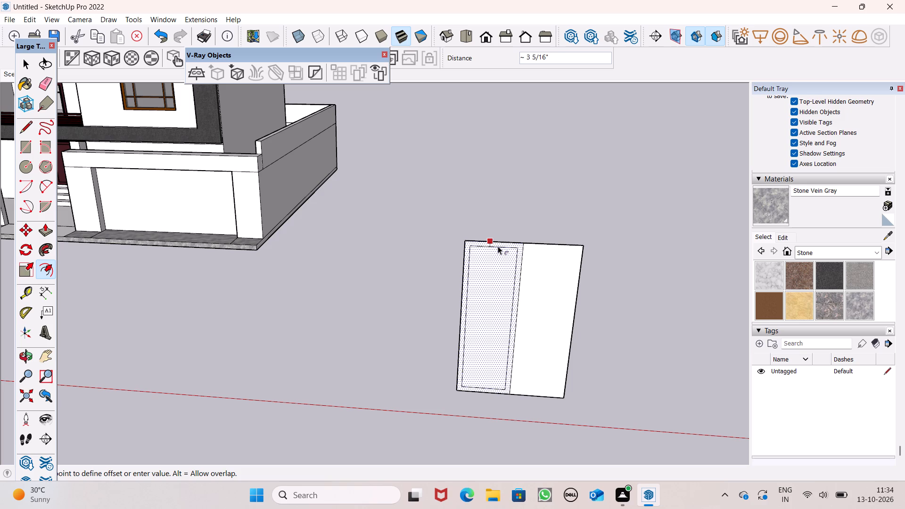
pyautogui.moveTo(498, 246); pyautogui.dragTo(496, 249)
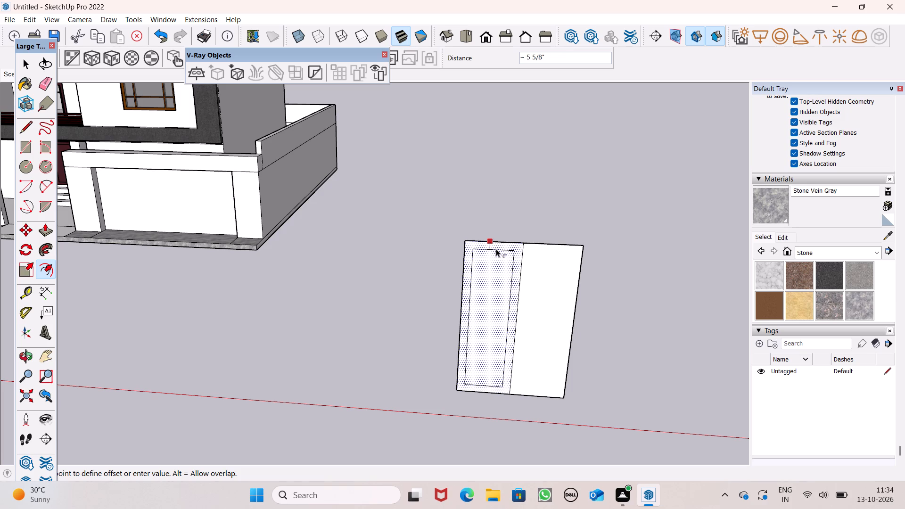
pyautogui.moveTo(496, 249); pyautogui.dragTo(497, 246)
# Offset the outline of the right leaf inward by about 3", matching the left leaf's frame border.
pyautogui.scroll(-1, 552, 250)
pyautogui.scroll(1, 553, 248)
pyautogui.scroll(-1, 549, 243)
pyautogui.scroll(4, 543, 241)
pyautogui.scroll(-1, 527, 242)
pyautogui.scroll(2, 527, 243)
pyautogui.moveTo(525, 254); pyautogui.dragTo(522, 259)
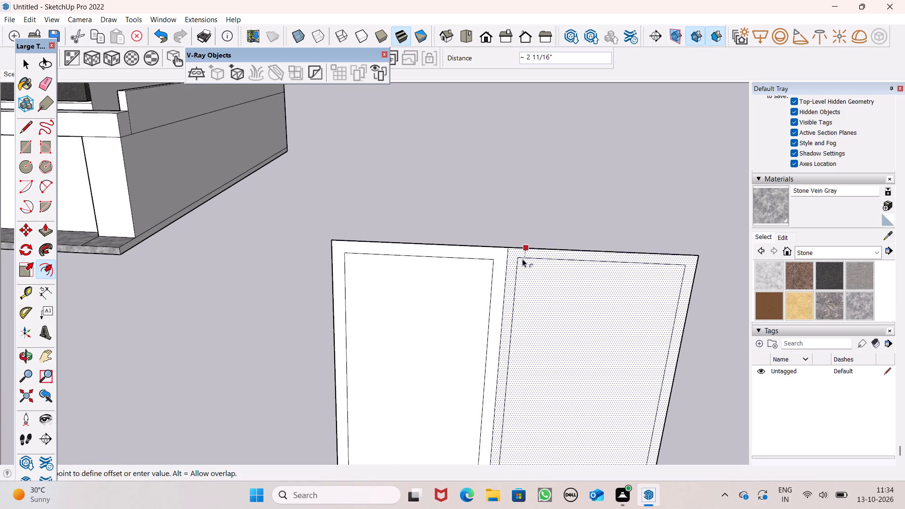
pyautogui.moveTo(522, 259); pyautogui.dragTo(498, 258)
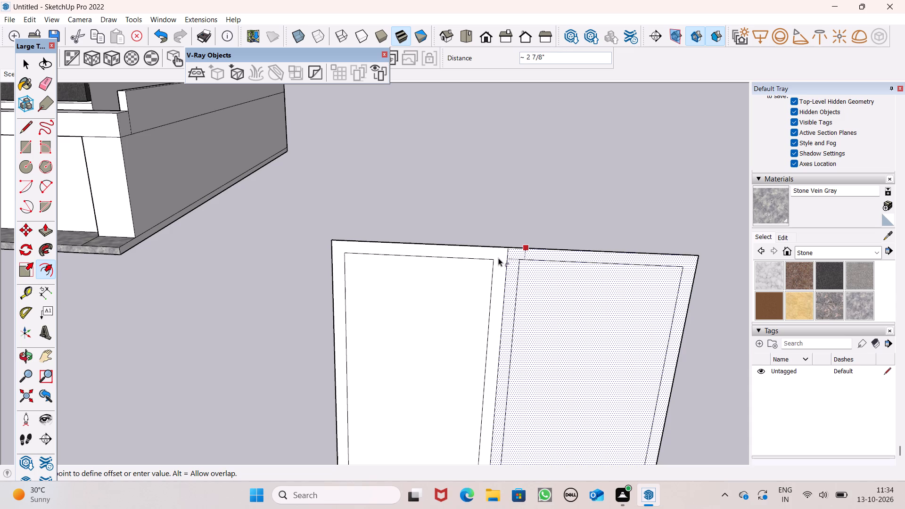
pyautogui.moveTo(498, 258); pyautogui.dragTo(494, 258)
pyautogui.scroll(-2, 527, 184)
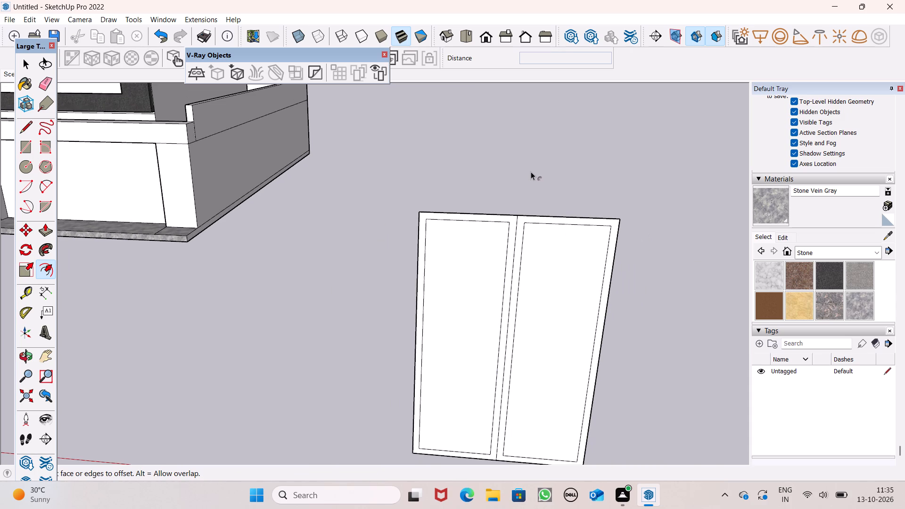
pyautogui.press('space')
# Examine the two-leaf panel from the front, edge-on and from behind, beside the house.
pyautogui.scroll(-4, 531, 172)
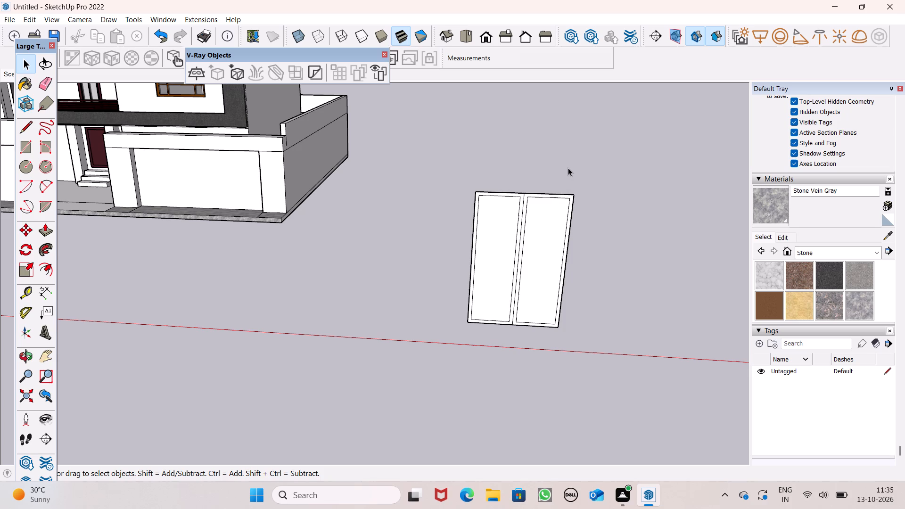
pyautogui.scroll(-1, 569, 176)
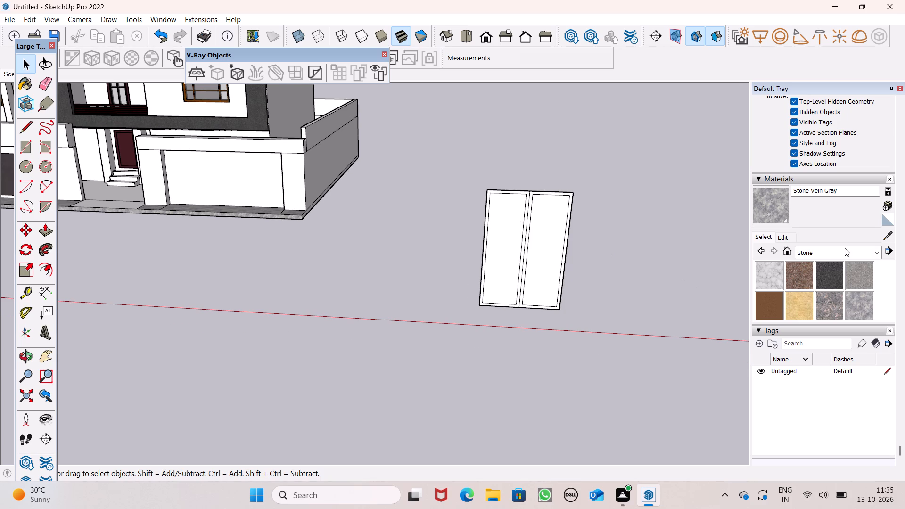
pyautogui.scroll(-5, 689, 232)
pyautogui.moveTo(678, 244); pyautogui.dragTo(471, 273, button='middle')
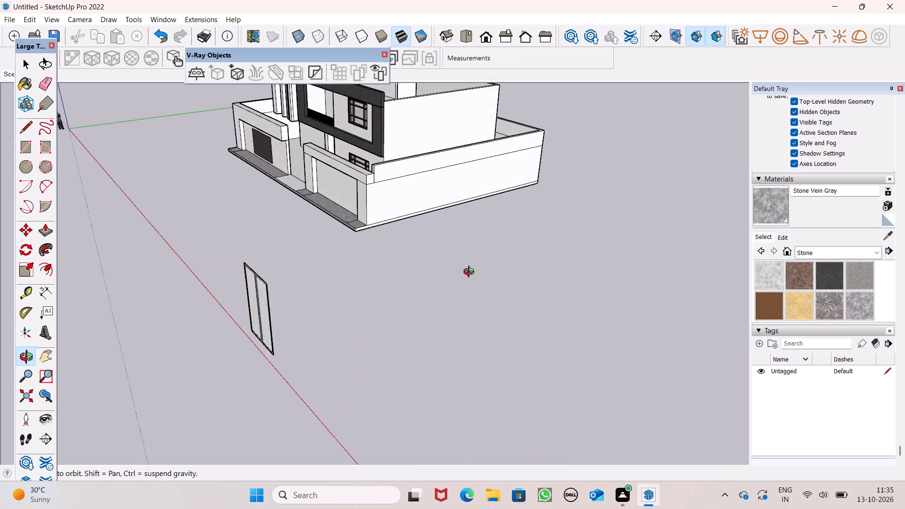
pyautogui.moveTo(471, 273); pyautogui.dragTo(384, 290, button='middle')
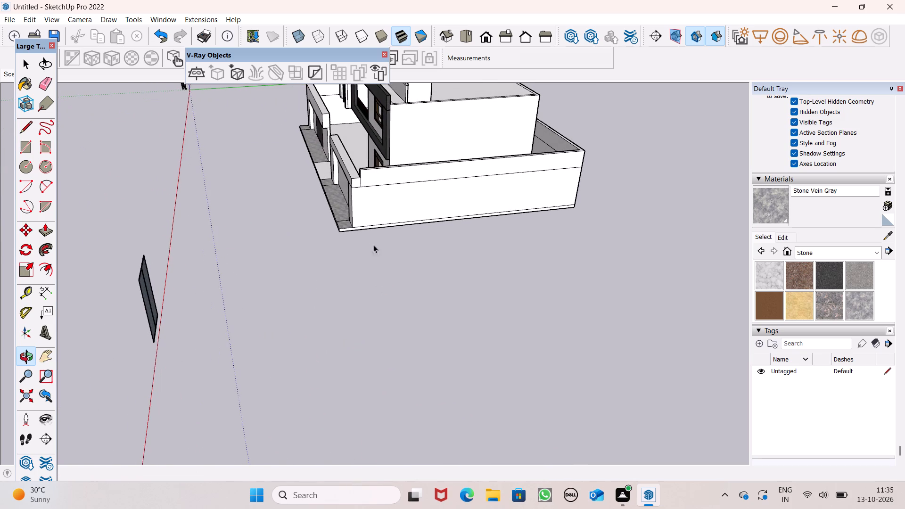
pyautogui.scroll(-5, 364, 244)
pyautogui.moveTo(280, 277); pyautogui.dragTo(111, 240, button='middle')
pyautogui.scroll(1, 164, 285)
pyautogui.scroll(5, 155, 206)
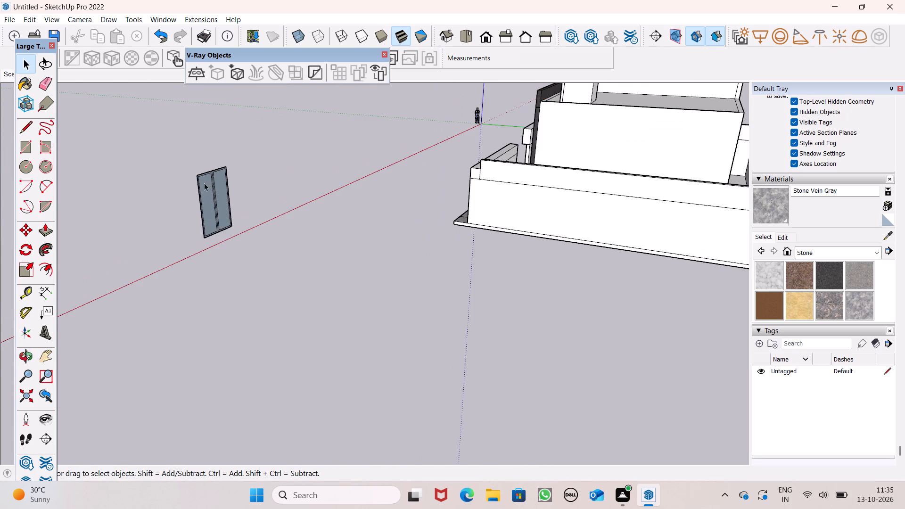
# Extrude the frame border of the gate leaf farther from the house 6" toward the panel's rear side.
pyautogui.scroll(8, 211, 180)
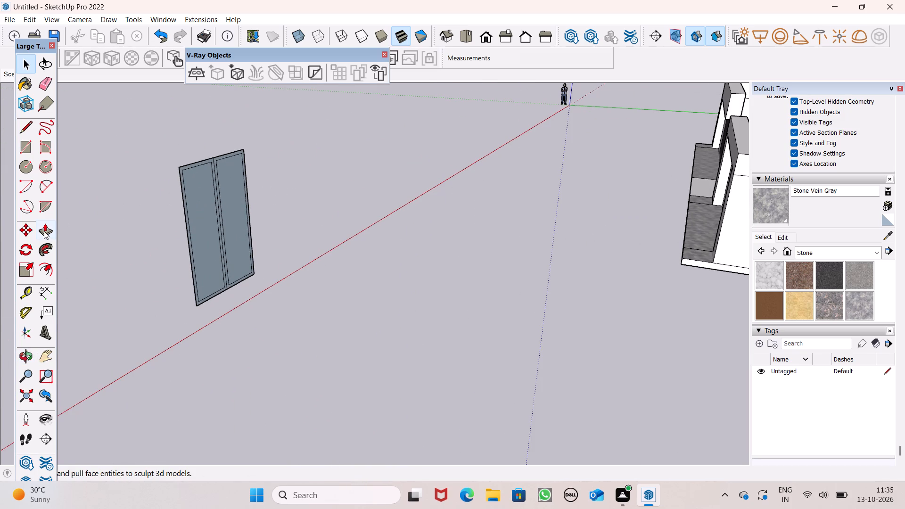
pyautogui.click(44, 230)
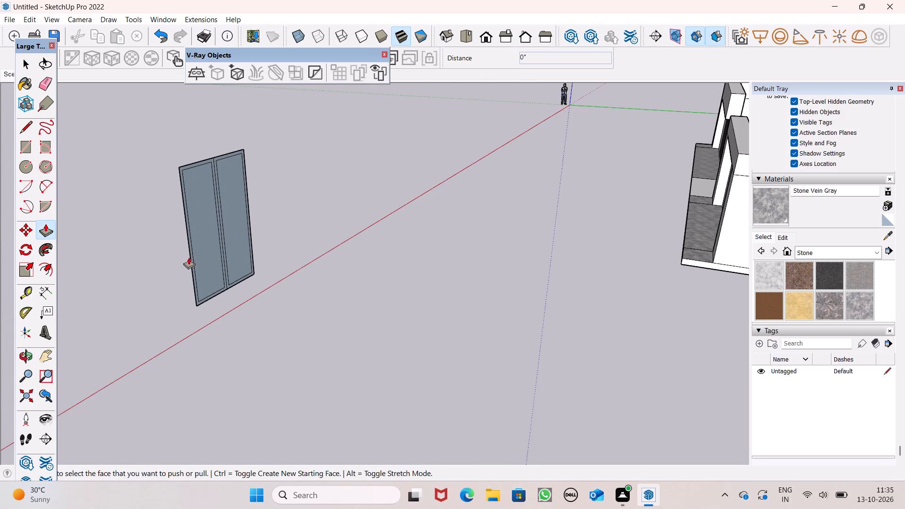
pyautogui.scroll(5, 195, 257)
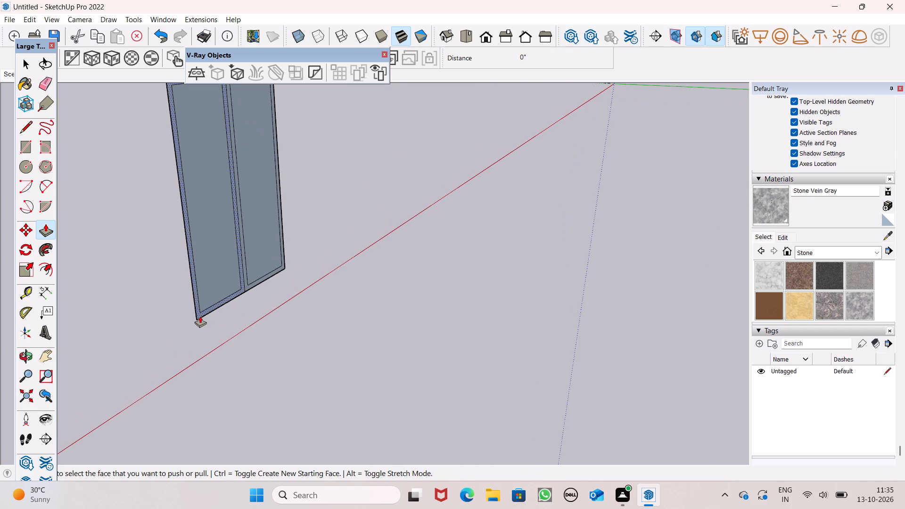
pyautogui.moveTo(200, 315); pyautogui.dragTo(208, 319)
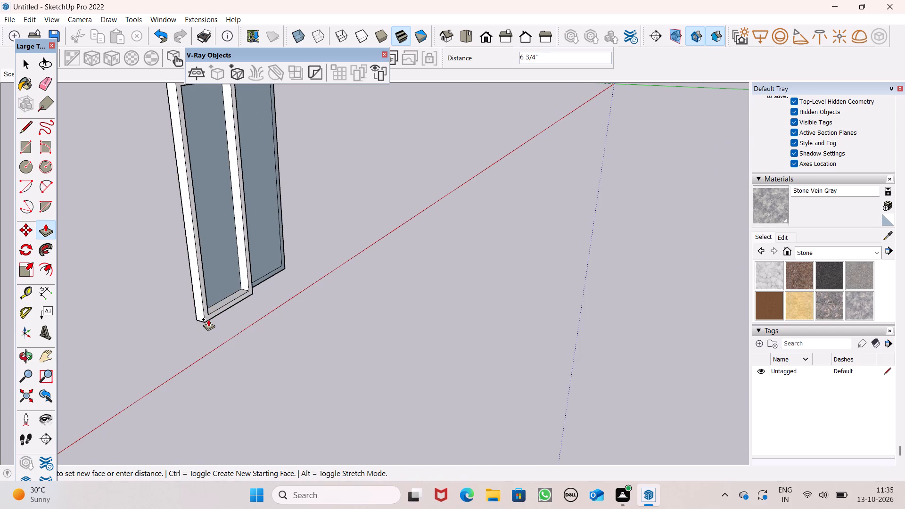
pyautogui.moveTo(208, 319); pyautogui.dragTo(213, 319)
pyautogui.press('6')
pyautogui.hotkey('shift', '"')
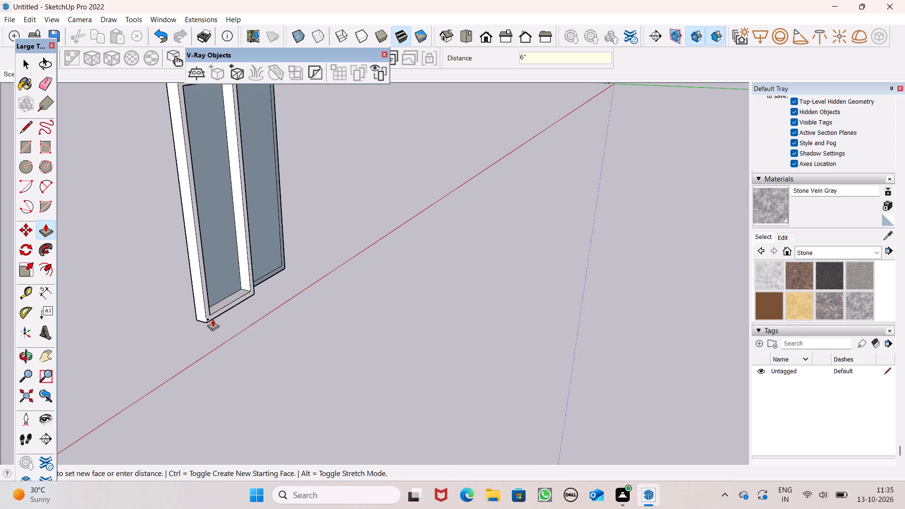
pyautogui.moveTo(213, 319); pyautogui.dragTo(215, 319)
pyautogui.press('Return')
# Extrude the frame border of the leaf nearer the house to match the other leaf's 6" depth.
pyautogui.moveTo(272, 253); pyautogui.dragTo(200, 307, button='middle')
pyautogui.scroll(1, 202, 304)
pyautogui.scroll(3, 263, 238)
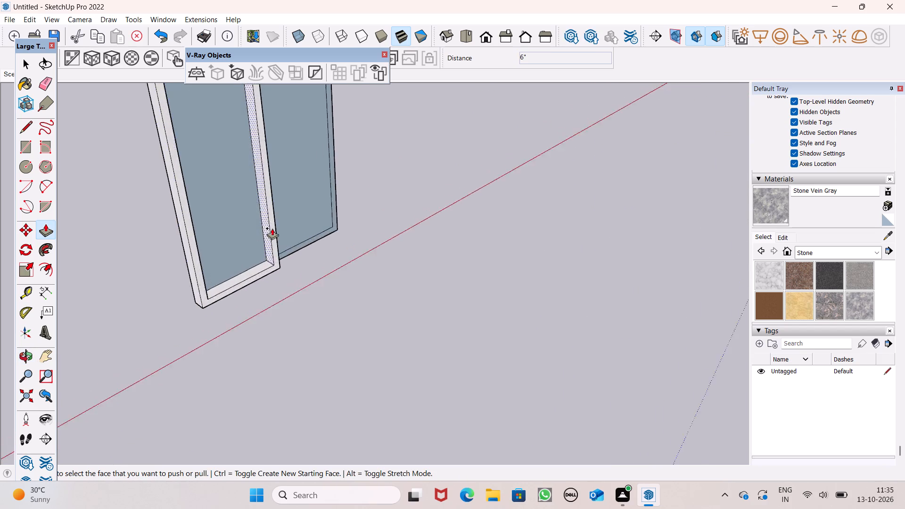
pyautogui.scroll(4, 272, 228)
pyautogui.click(326, 255)
pyautogui.moveTo(326, 255); pyautogui.dragTo(333, 263)
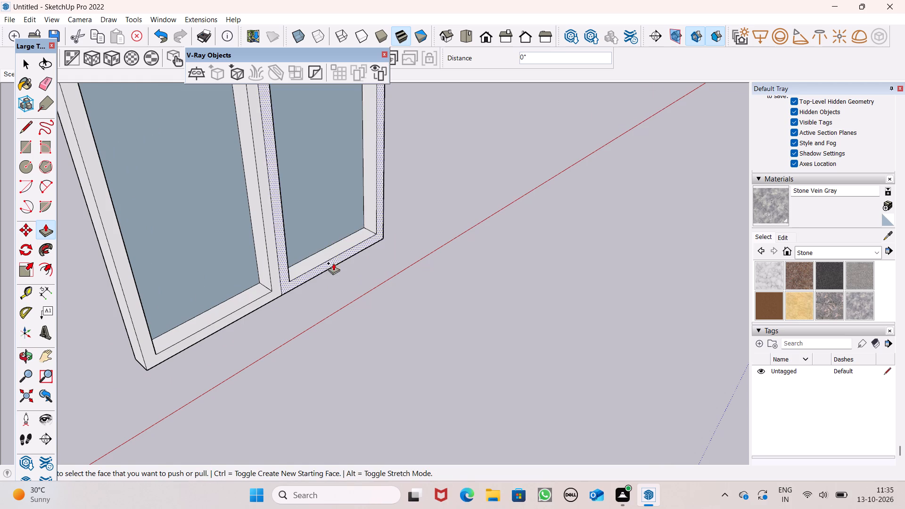
pyautogui.moveTo(333, 263); pyautogui.dragTo(325, 273)
# Pull the infill faces of both leaves out by 6" so they sit flush with their frame borders.
pyautogui.moveTo(228, 275); pyautogui.dragTo(238, 299)
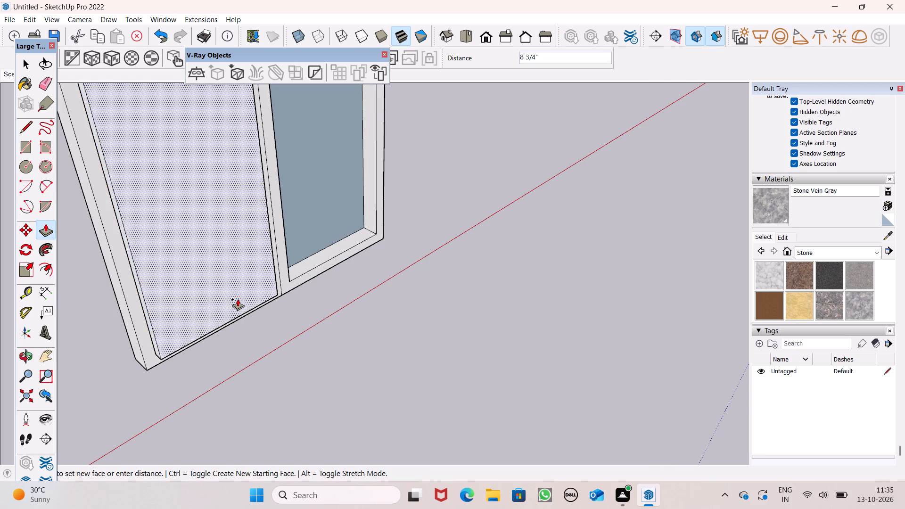
pyautogui.moveTo(238, 299); pyautogui.dragTo(142, 320)
pyautogui.moveTo(296, 246); pyautogui.dragTo(296, 259)
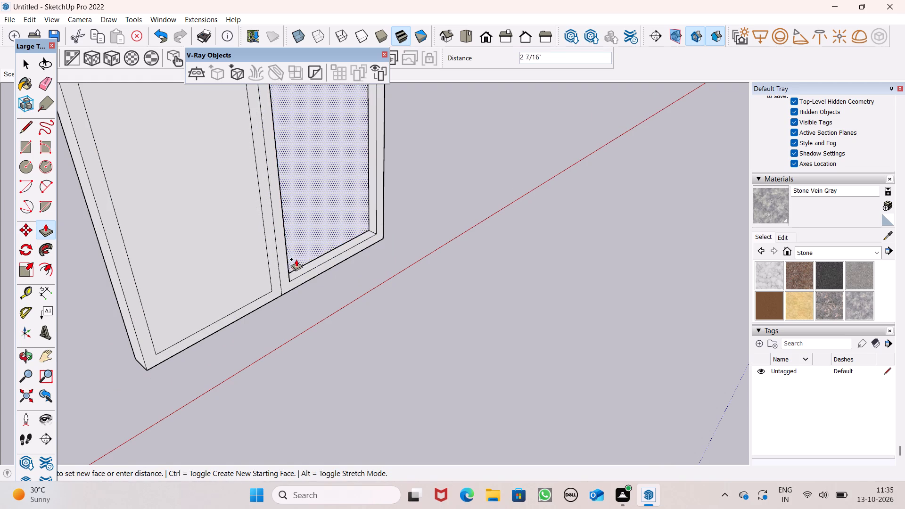
pyautogui.moveTo(296, 259); pyautogui.dragTo(287, 269)
pyautogui.scroll(-3, 425, 227)
pyautogui.press('space')
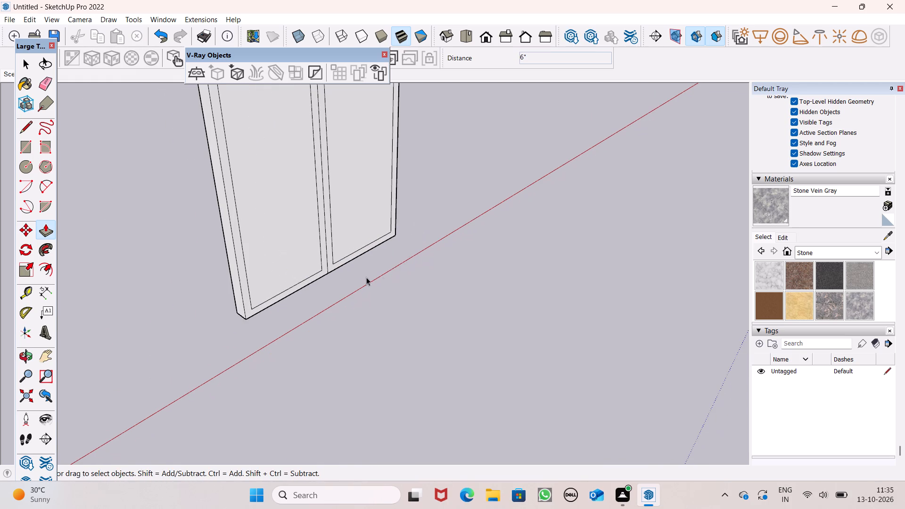
# From the front, push both leaves' infill faces 6" through the panel to leave open frames.
pyautogui.moveTo(367, 278); pyautogui.dragTo(710, 238, button='middle')
pyautogui.scroll(-2, 612, 242)
pyautogui.moveTo(584, 256); pyautogui.dragTo(703, 265, button='middle')
pyautogui.scroll(-7, 585, 248)
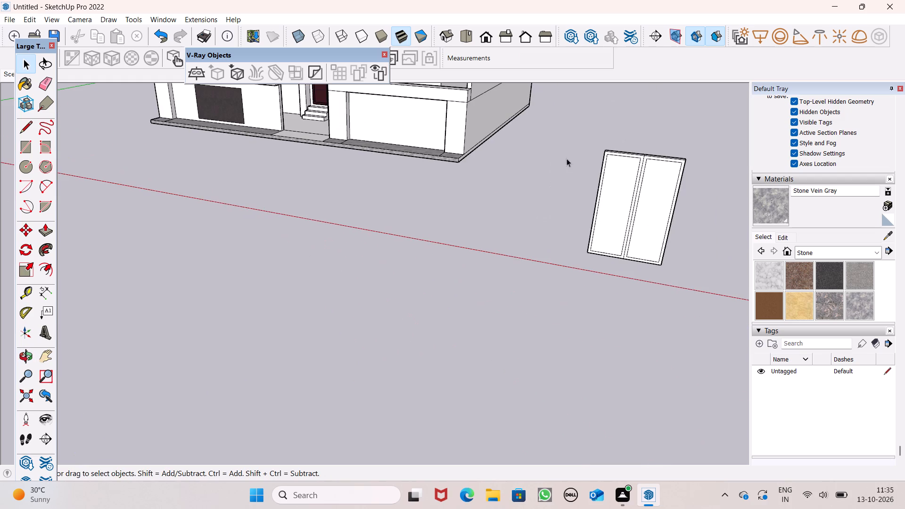
pyautogui.scroll(5, 727, 95)
pyautogui.scroll(-6, 621, 158)
pyautogui.moveTo(570, 233); pyautogui.dragTo(618, 257, button='middle')
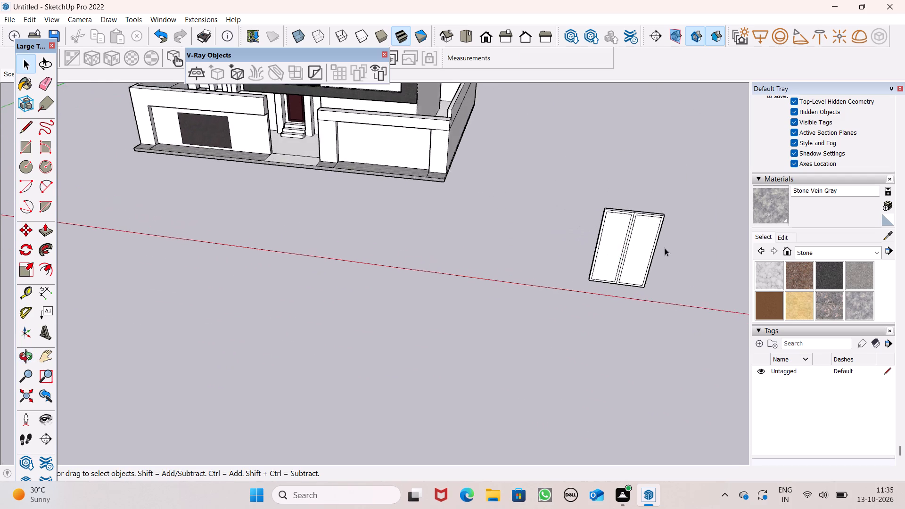
pyautogui.scroll(6, 665, 248)
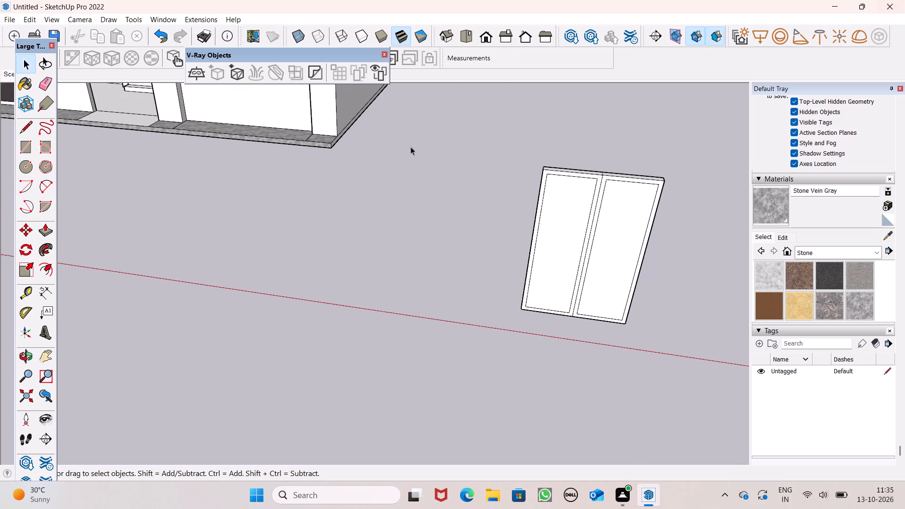
pyautogui.click(45, 230)
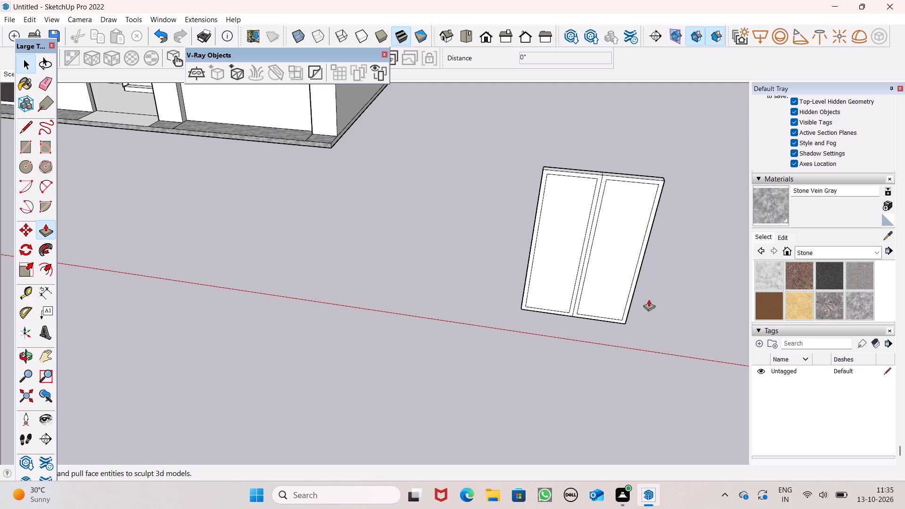
pyautogui.scroll(5, 649, 290)
pyautogui.moveTo(546, 296); pyautogui.dragTo(563, 287)
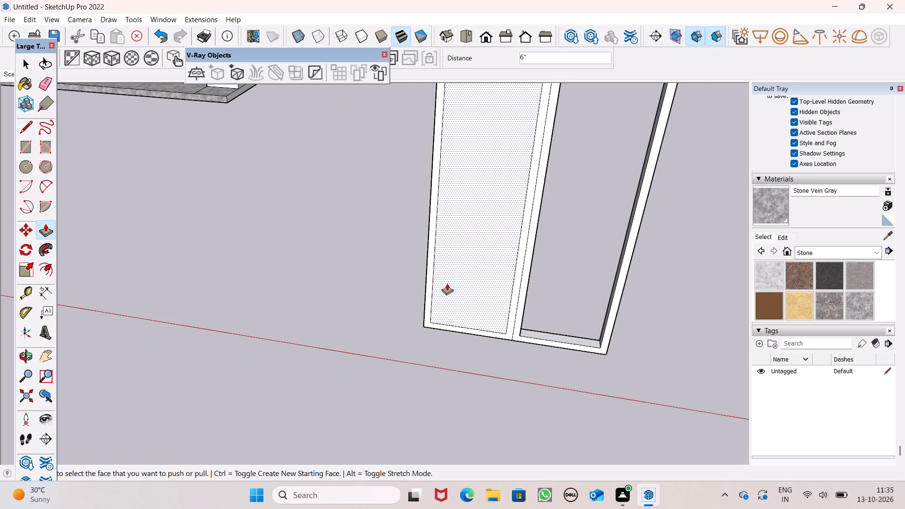
pyautogui.moveTo(447, 283); pyautogui.dragTo(495, 270)
# Thicken the frames of both leaves equally on the rear side by about 2 7/8".
pyautogui.scroll(-4, 477, 271)
pyautogui.moveTo(616, 311); pyautogui.dragTo(463, 326, button='middle')
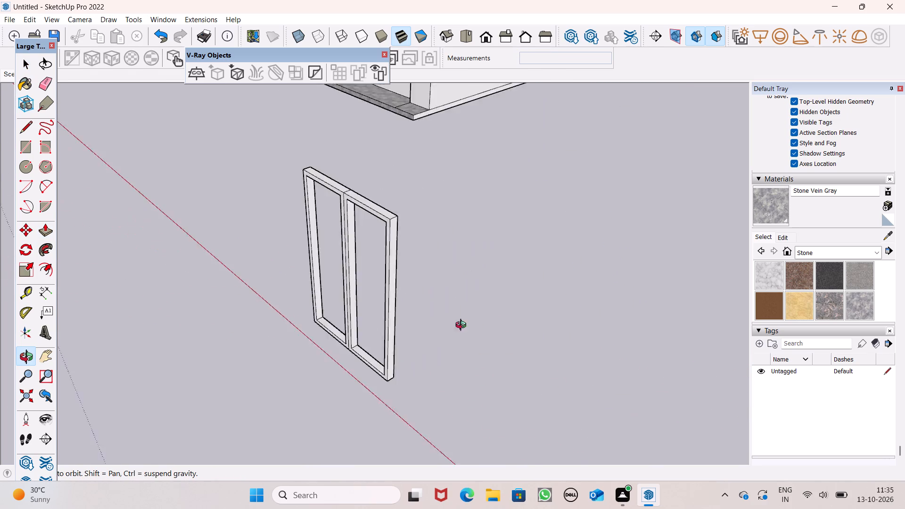
pyautogui.moveTo(463, 326); pyautogui.dragTo(176, 314, button='middle')
pyautogui.scroll(9, 166, 253)
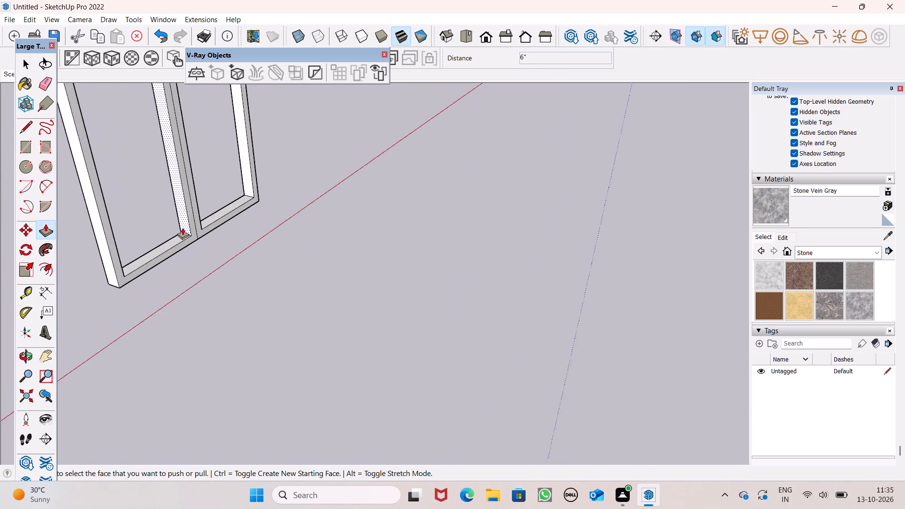
pyautogui.scroll(2, 182, 228)
pyautogui.moveTo(208, 231); pyautogui.dragTo(211, 231)
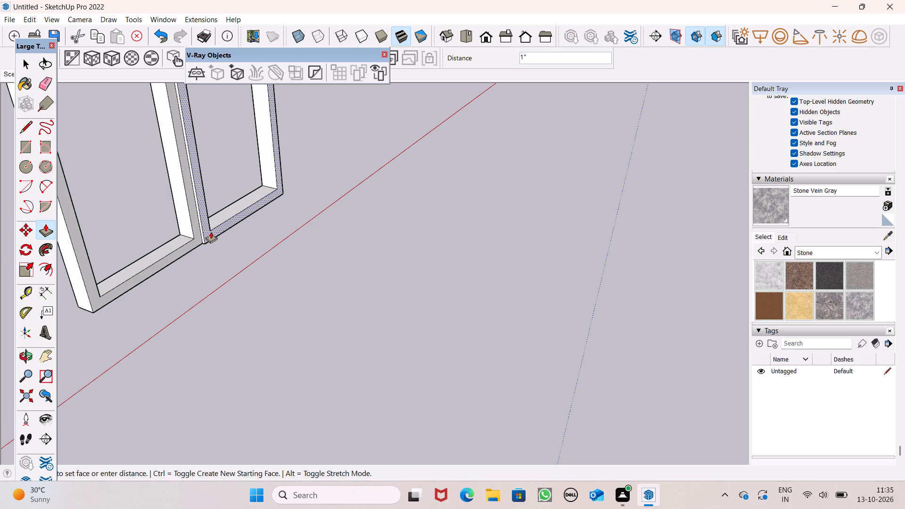
pyautogui.moveTo(211, 231); pyautogui.dragTo(214, 237)
pyautogui.moveTo(194, 238); pyautogui.dragTo(221, 226)
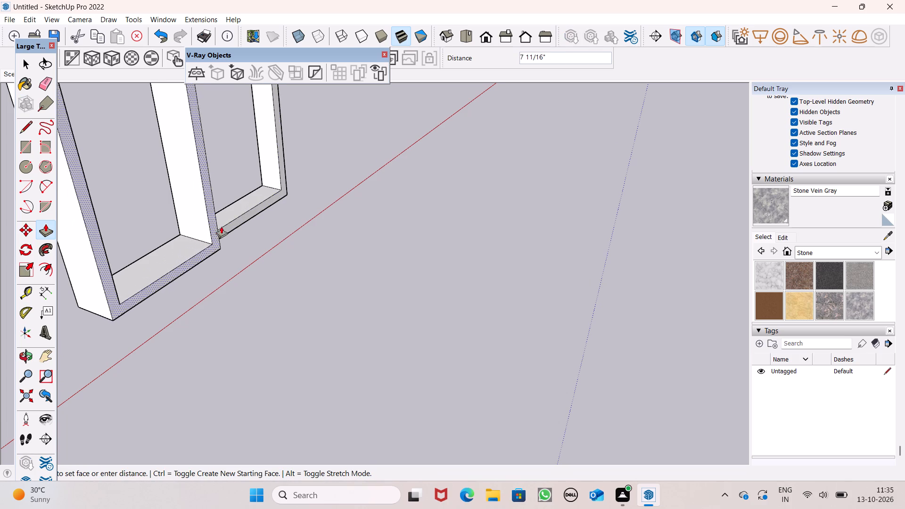
pyautogui.moveTo(221, 226); pyautogui.dragTo(229, 220)
# Examine the open two-leaf gate frame from several angles beside the house.
pyautogui.scroll(-2, 279, 208)
pyautogui.moveTo(268, 289); pyautogui.dragTo(507, 242, button='middle')
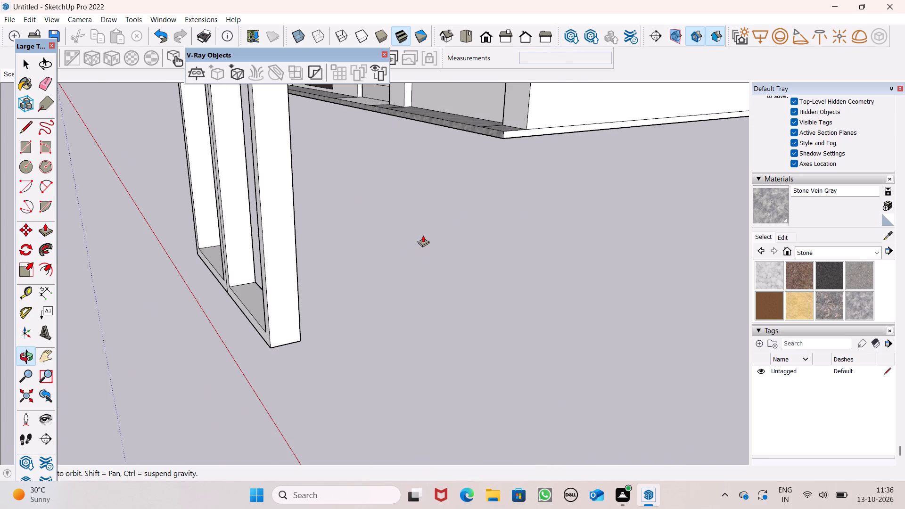
pyautogui.moveTo(436, 224); pyautogui.dragTo(500, 213, button='middle')
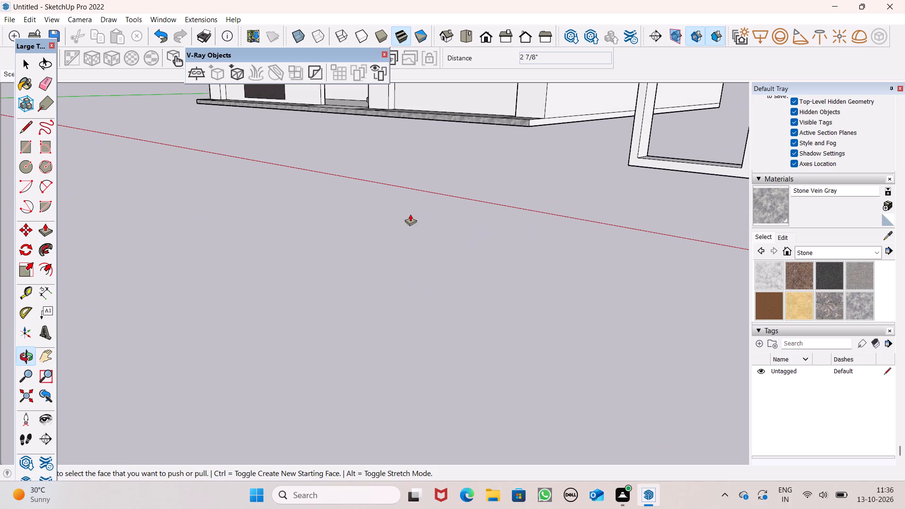
pyautogui.scroll(-8, 381, 230)
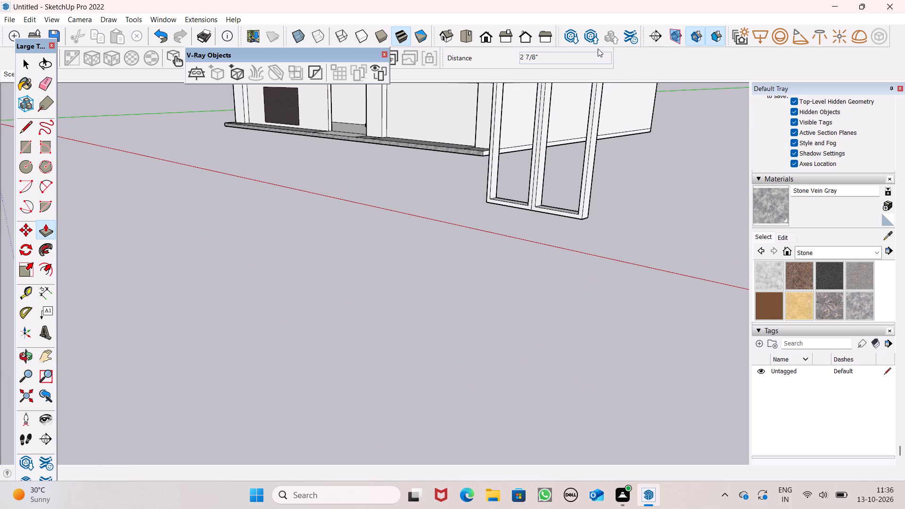
pyautogui.scroll(-2, 617, 115)
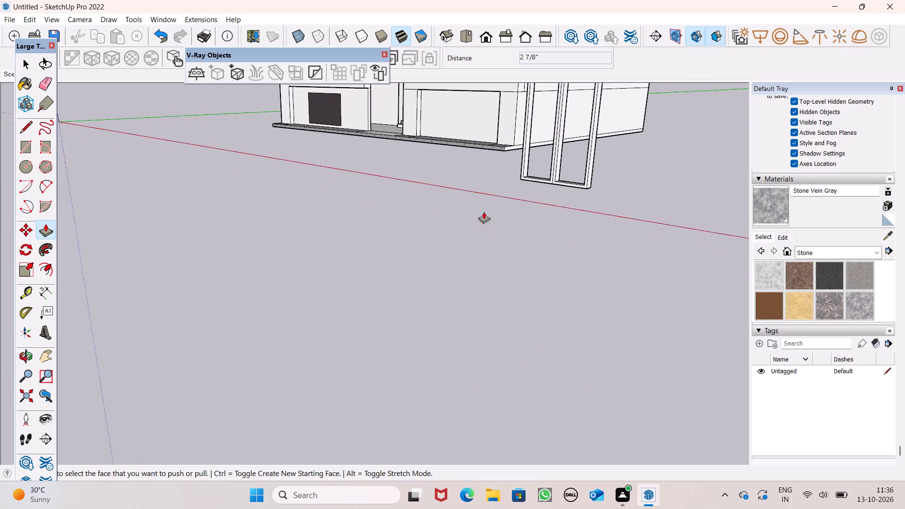
pyautogui.scroll(1, 454, 233)
pyautogui.scroll(-3, 444, 248)
pyautogui.scroll(-3, 508, 227)
pyautogui.scroll(6, 578, 122)
pyautogui.moveTo(561, 169); pyautogui.dragTo(567, 163, button='middle')
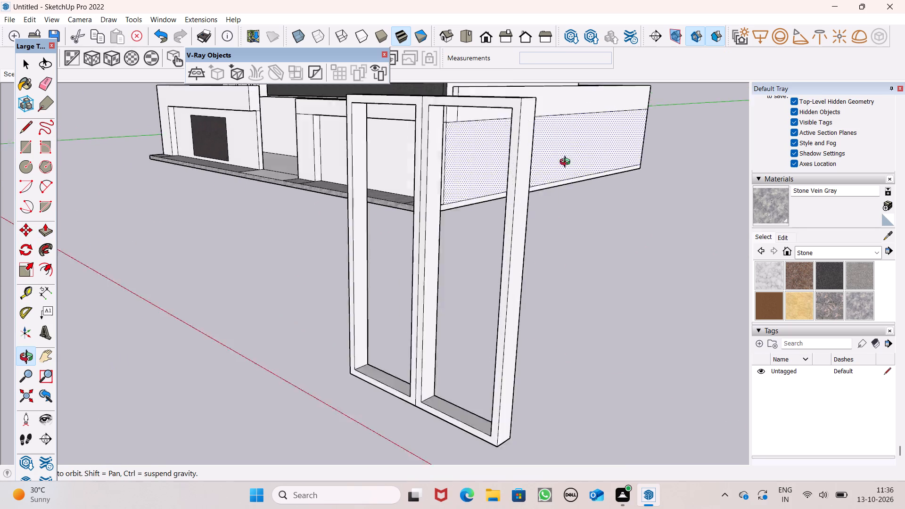
pyautogui.moveTo(567, 163); pyautogui.dragTo(553, 195, button='middle')
pyautogui.scroll(-1, 502, 193)
pyautogui.moveTo(492, 239); pyautogui.dragTo(543, 177, button='middle')
pyautogui.scroll(-7, 479, 192)
pyautogui.moveTo(509, 213); pyautogui.dragTo(592, 375, button='middle')
pyautogui.scroll(-4, 520, 336)
# Draw a small circle on the top face of the bottom rail, near the outer corner of one leaf.
pyautogui.scroll(6, 687, 412)
pyautogui.scroll(9, 618, 441)
pyautogui.scroll(-1, 614, 416)
pyautogui.scroll(11, 614, 416)
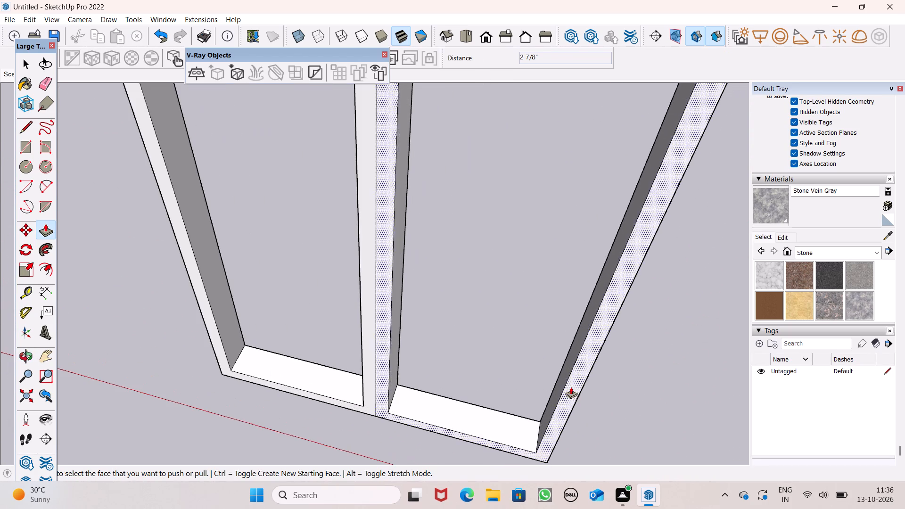
pyautogui.click(47, 167)
pyautogui.scroll(6, 243, 369)
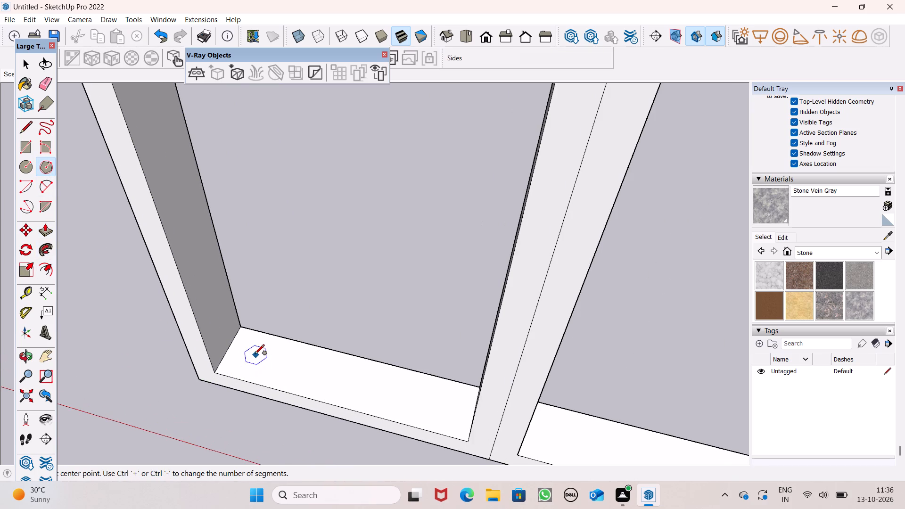
pyautogui.click(25, 161)
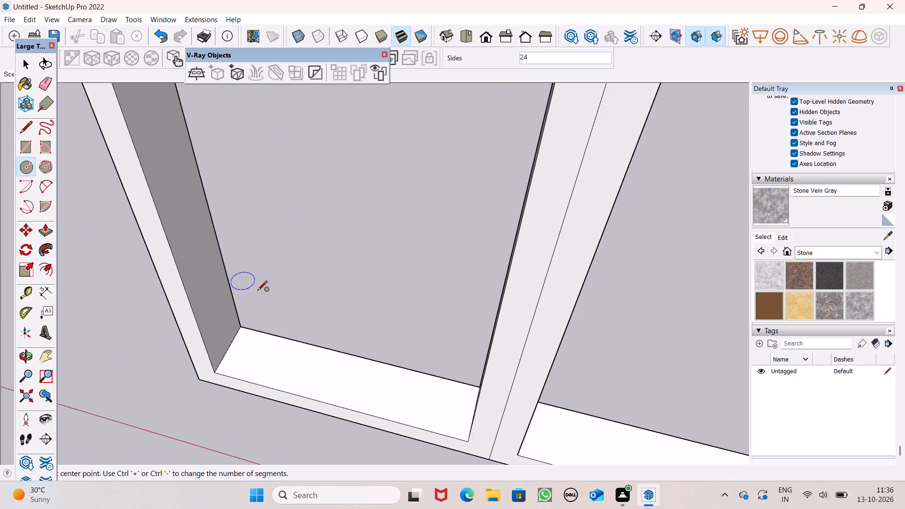
pyautogui.click(259, 355)
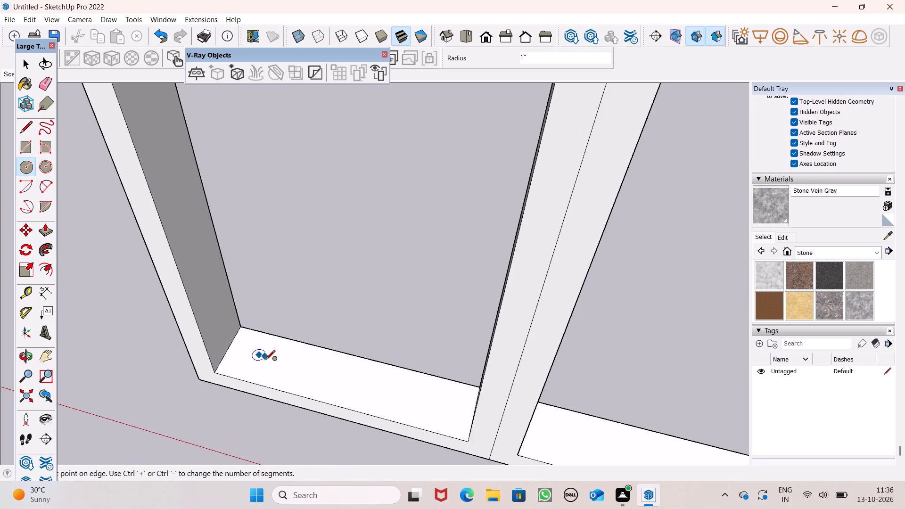
pyautogui.click(267, 362)
pyautogui.press('space')
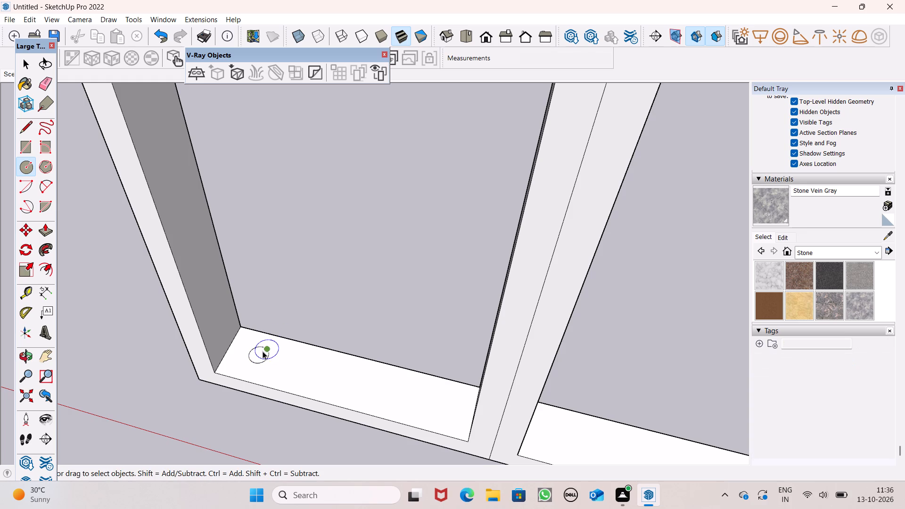
# Copy the circle along the bottom rail at about 6 7/16" spacing and repeat it as an array of 18 copies.
pyautogui.doubleClick(263, 351)
pyautogui.press('m')
pyautogui.press('Return')
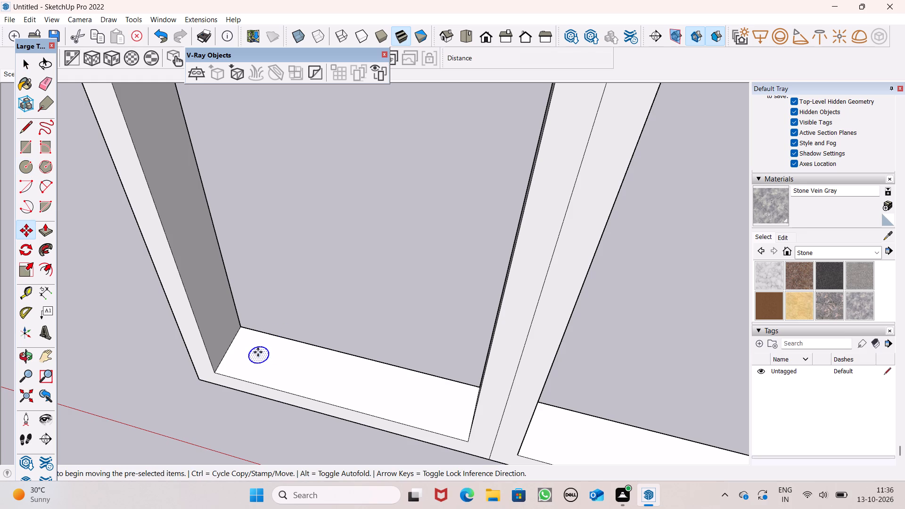
pyautogui.moveTo(260, 353); pyautogui.dragTo(272, 356)
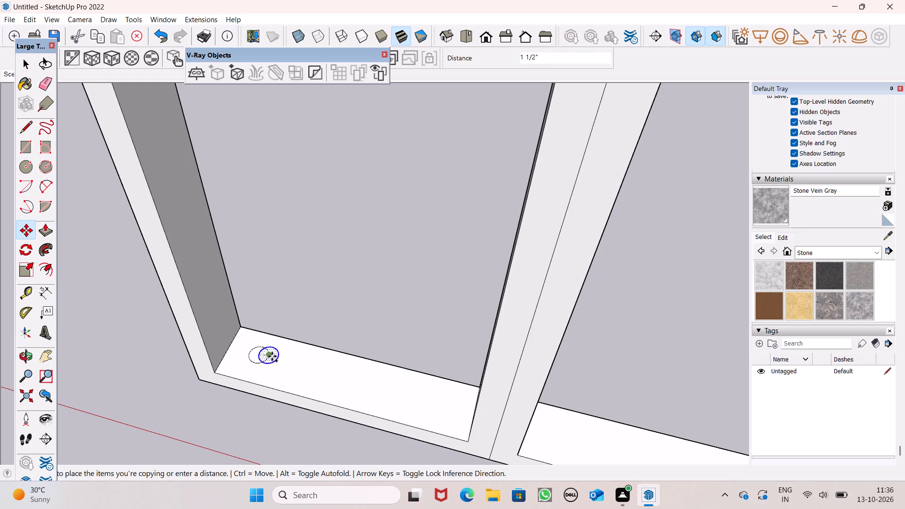
pyautogui.moveTo(272, 356); pyautogui.dragTo(297, 371)
pyautogui.moveTo(297, 371); pyautogui.dragTo(297, 372)
pyautogui.write('*1')
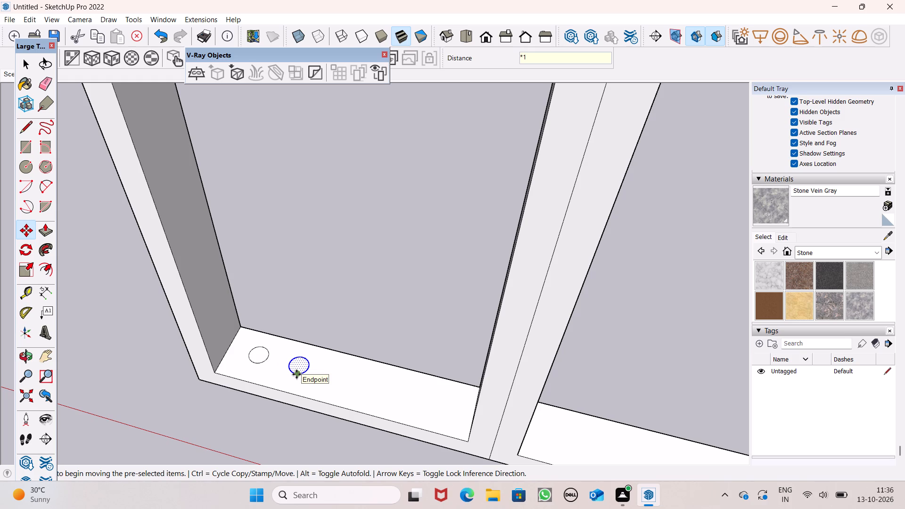
pyautogui.press('8')
pyautogui.press('Return')
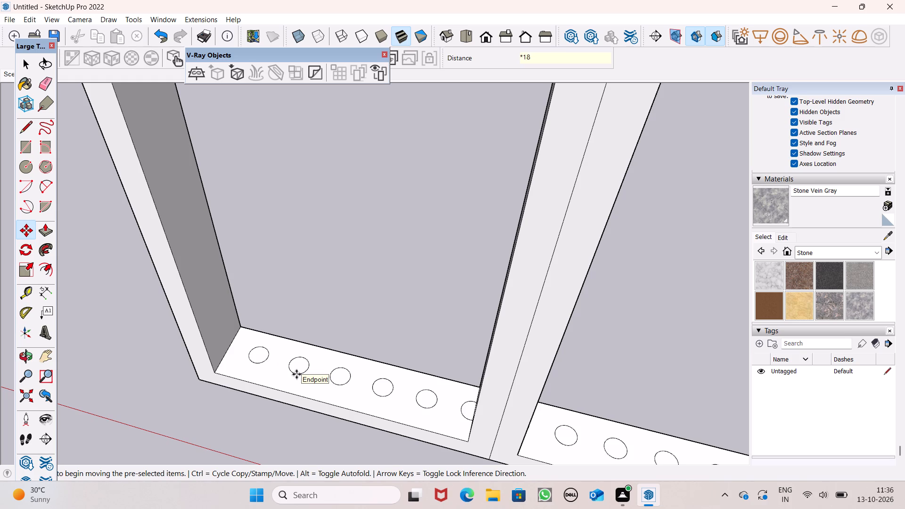
pyautogui.scroll(-7, 499, 326)
pyautogui.scroll(-1, 441, 349)
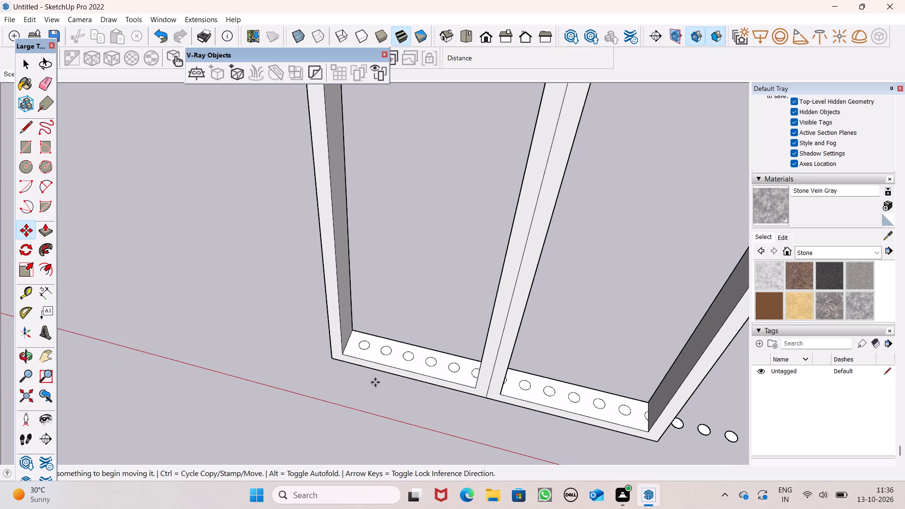
# Delete the six surplus circles lying beyond the outer end of the gate's bottom rail.
pyautogui.press('space')
pyautogui.scroll(-4, 455, 388)
pyautogui.moveTo(643, 430); pyautogui.dragTo(568, 403, button='middle')
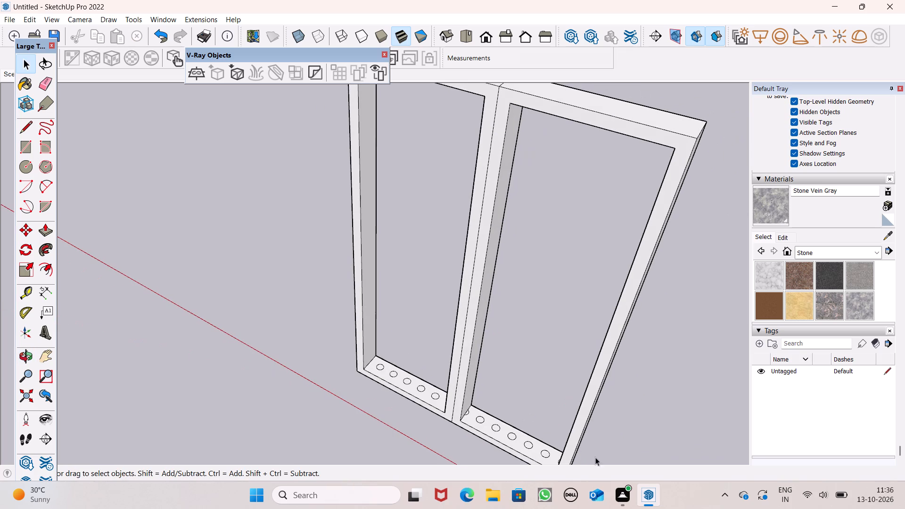
pyautogui.scroll(-8, 499, 342)
pyautogui.scroll(3, 551, 409)
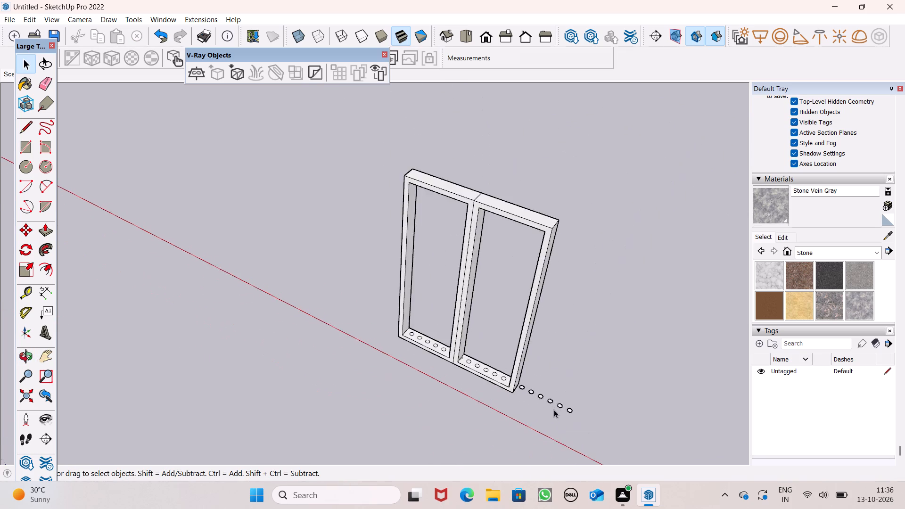
pyautogui.scroll(6, 554, 410)
pyautogui.click(566, 404)
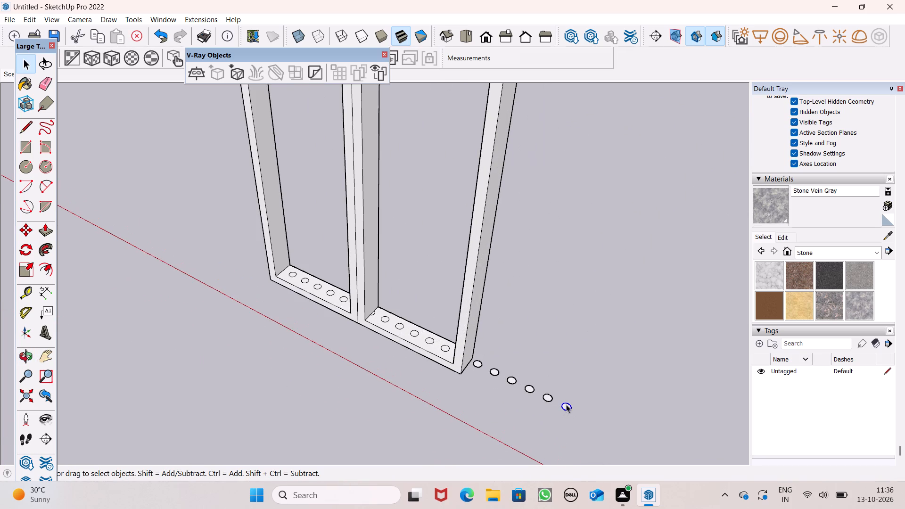
pyautogui.press('Delete')
pyautogui.click(550, 395)
pyautogui.press('Delete')
pyautogui.click(529, 389)
pyautogui.press('Delete')
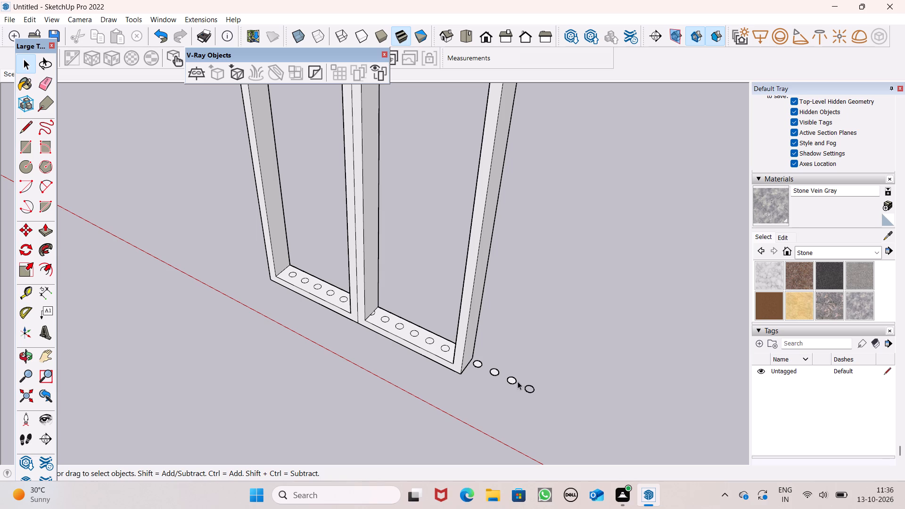
pyautogui.click(510, 382)
pyautogui.press('Delete')
pyautogui.click(528, 388)
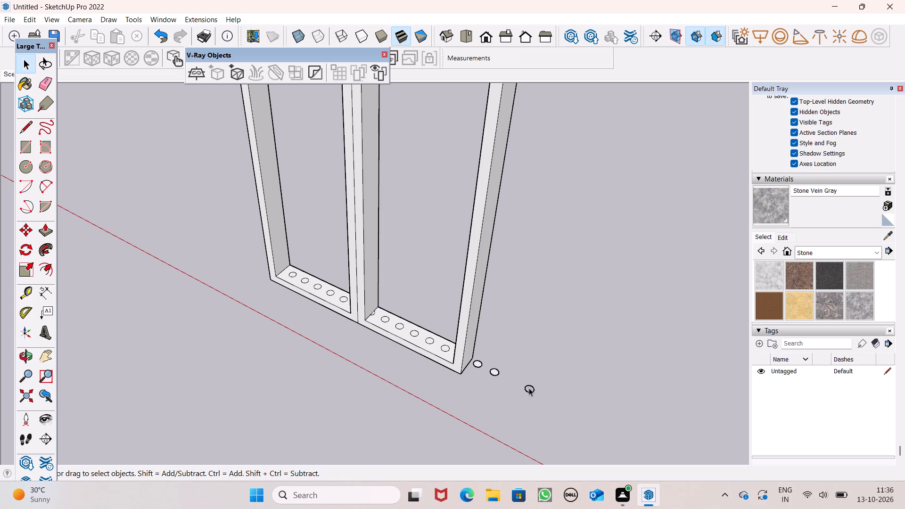
pyautogui.tripleClick(529, 388)
pyautogui.press('Delete')
pyautogui.doubleClick(494, 374)
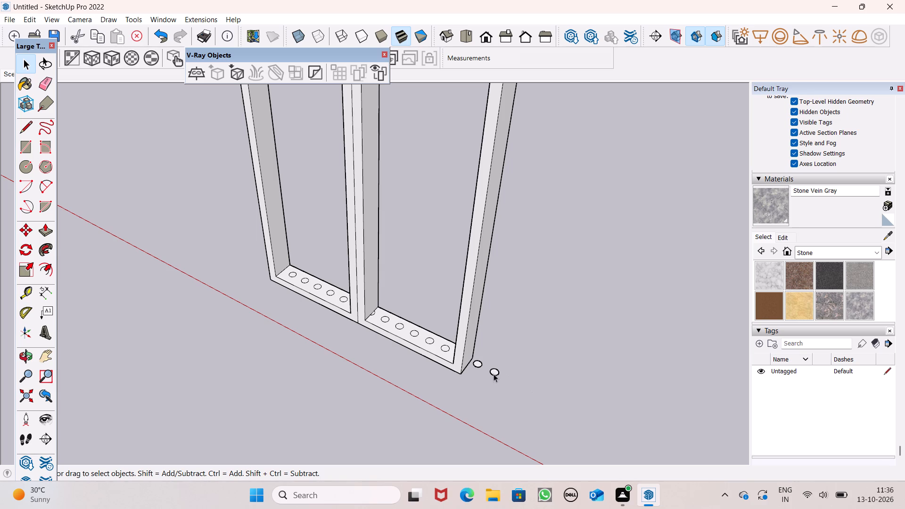
pyautogui.press('Delete')
pyautogui.doubleClick(478, 363)
pyautogui.press('Delete')
# Erase the partial circle cut by the centre stile on the second leaf's bottom rail.
pyautogui.click(47, 82)
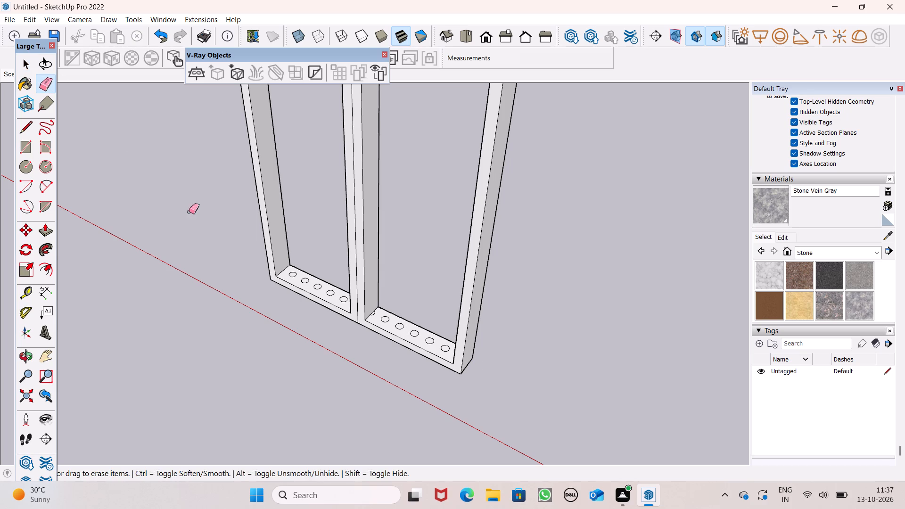
pyautogui.moveTo(224, 245); pyautogui.dragTo(443, 328, button='middle')
pyautogui.scroll(6, 425, 328)
pyautogui.scroll(5, 372, 298)
pyautogui.moveTo(407, 311); pyautogui.dragTo(357, 316, button='middle')
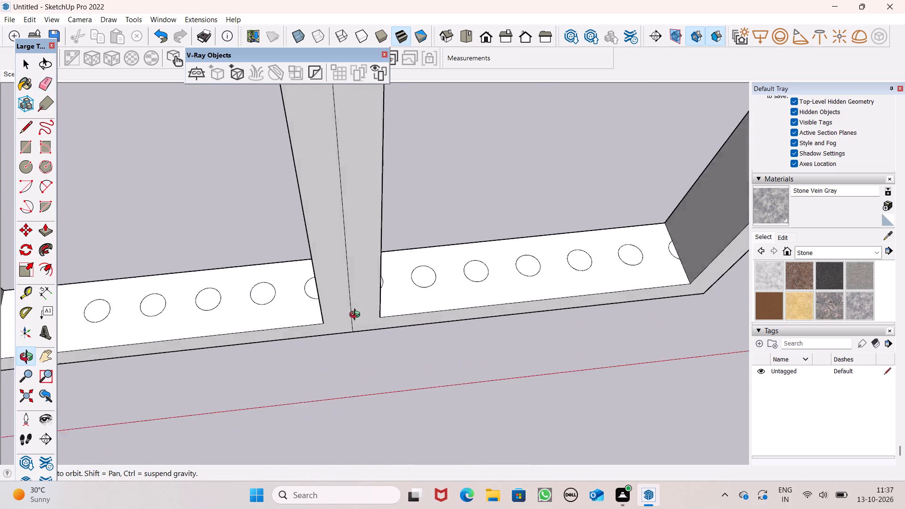
pyautogui.moveTo(357, 316); pyautogui.dragTo(354, 318, button='middle')
pyautogui.scroll(4, 354, 318)
pyautogui.scroll(1, 439, 279)
pyautogui.moveTo(436, 280); pyautogui.dragTo(337, 283, button='middle')
pyautogui.scroll(5, 379, 270)
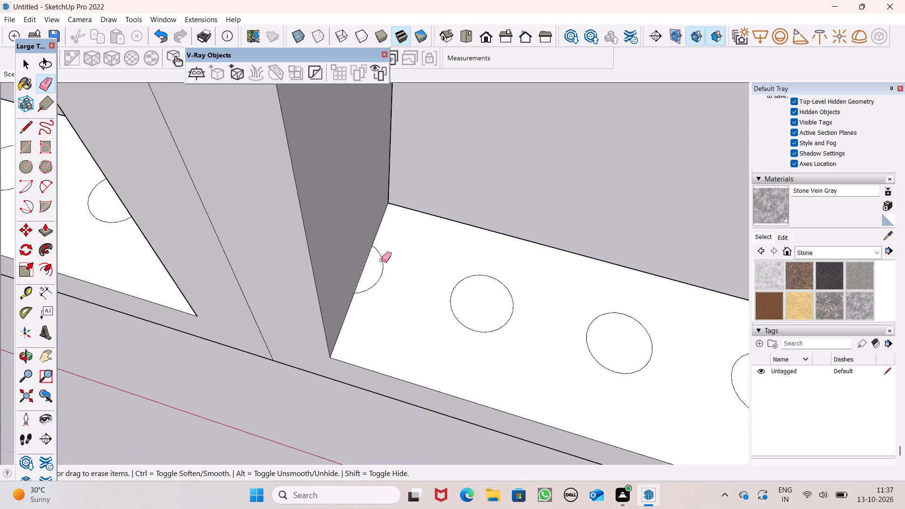
pyautogui.moveTo(381, 254); pyautogui.dragTo(357, 288)
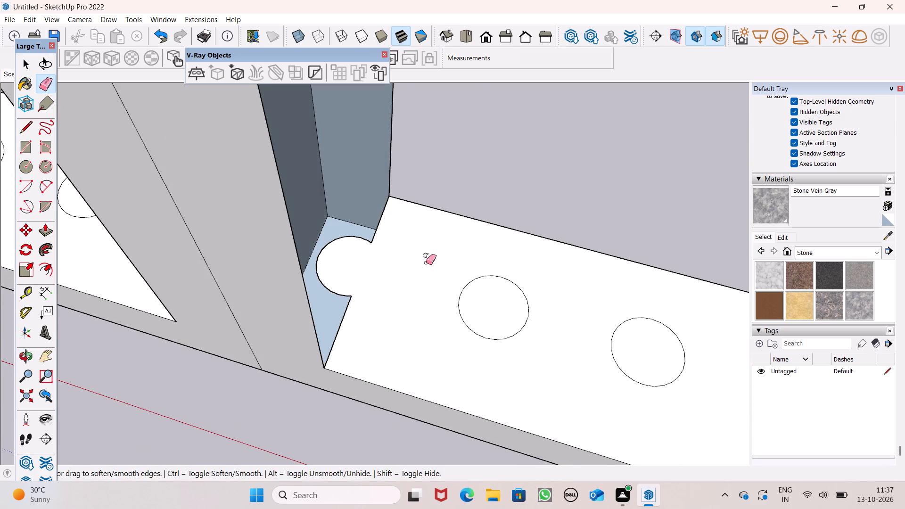
pyautogui.hotkey('ctrl', 'z')
pyautogui.moveTo(387, 258); pyautogui.dragTo(380, 265)
# Erase the remaining partial circles at the first leaf's side of the centre stile and at the second leaf's outer stile.
pyautogui.scroll(-2, 478, 241)
pyautogui.moveTo(447, 267); pyautogui.dragTo(480, 266, button='middle')
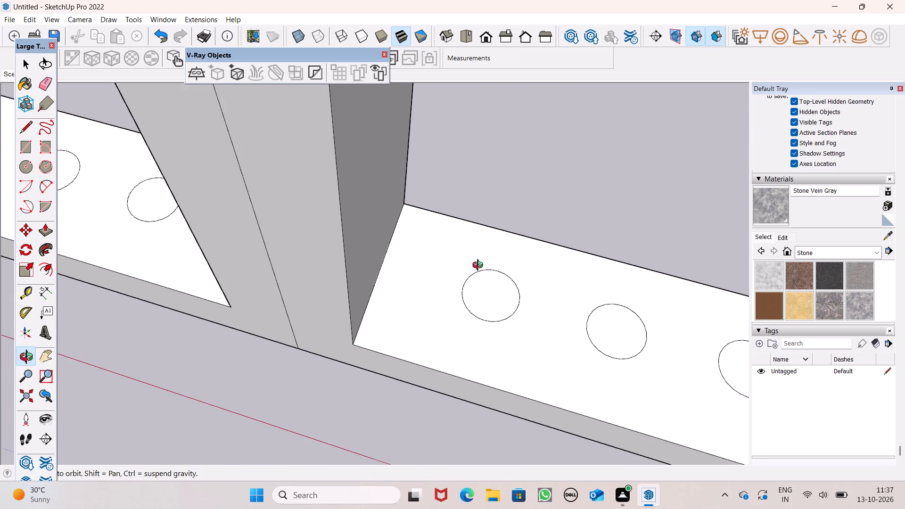
pyautogui.moveTo(480, 266); pyautogui.dragTo(629, 249, button='middle')
pyautogui.scroll(-9, 539, 256)
pyautogui.scroll(4, 383, 294)
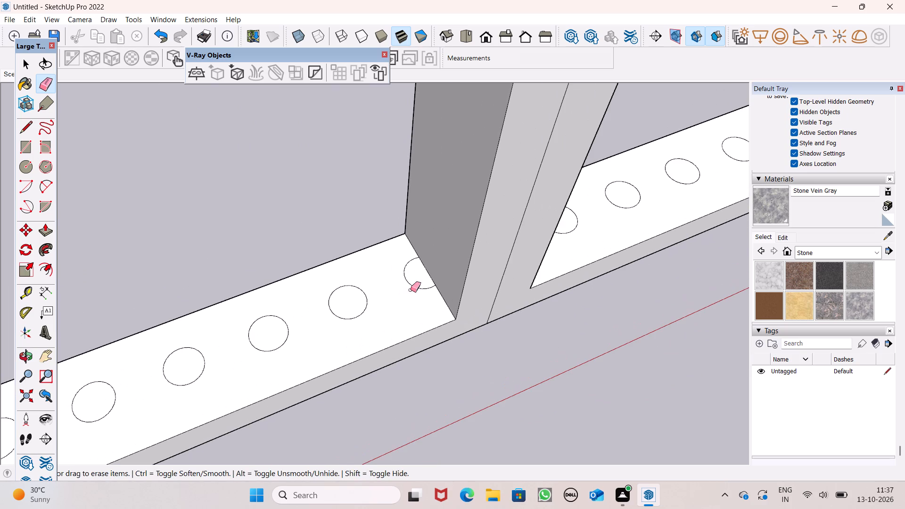
pyautogui.click(415, 287)
pyautogui.scroll(-7, 431, 247)
pyautogui.moveTo(535, 294); pyautogui.dragTo(479, 294, button='middle')
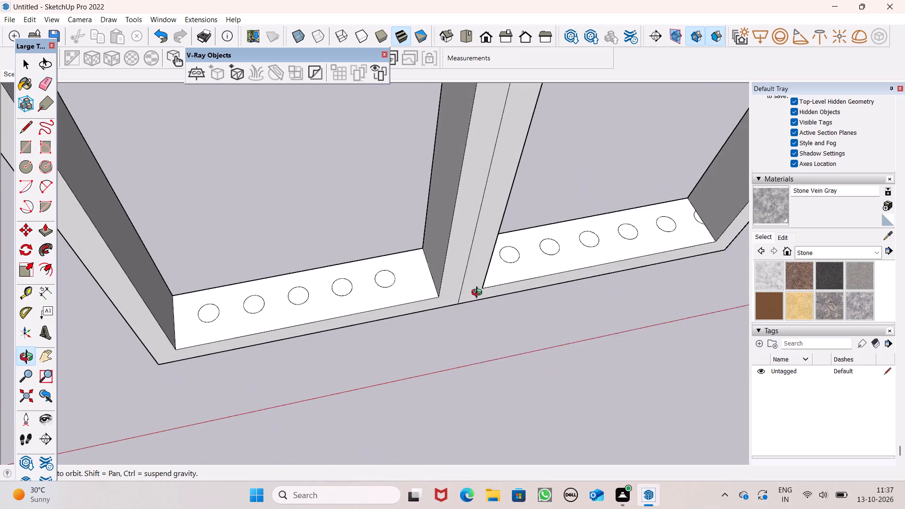
pyautogui.moveTo(479, 294); pyautogui.dragTo(478, 294, button='middle')
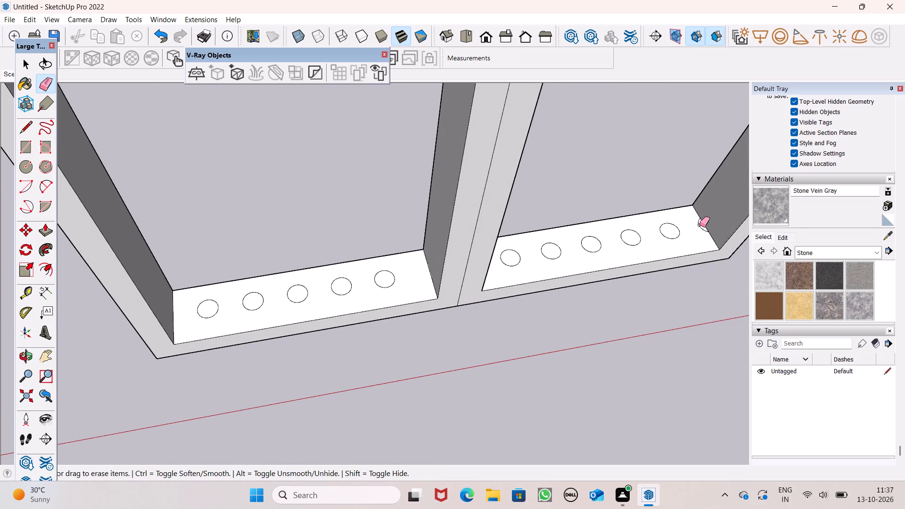
pyautogui.click(700, 225)
# Push/Pull the circle nearest the first leaf's outer stile upward by about 6' 9 1/8" to form a round bar.
pyautogui.scroll(1, 658, 236)
pyautogui.scroll(-3, 651, 239)
pyautogui.moveTo(597, 280); pyautogui.dragTo(433, 300, button='middle')
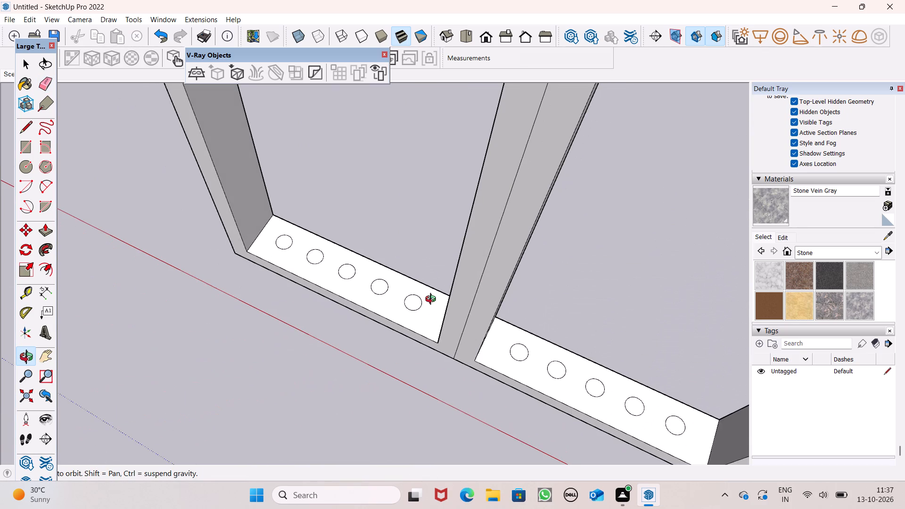
pyautogui.moveTo(433, 300); pyautogui.dragTo(518, 307, button='middle')
pyautogui.scroll(-3, 454, 285)
pyautogui.scroll(1, 450, 297)
pyautogui.scroll(-9, 449, 298)
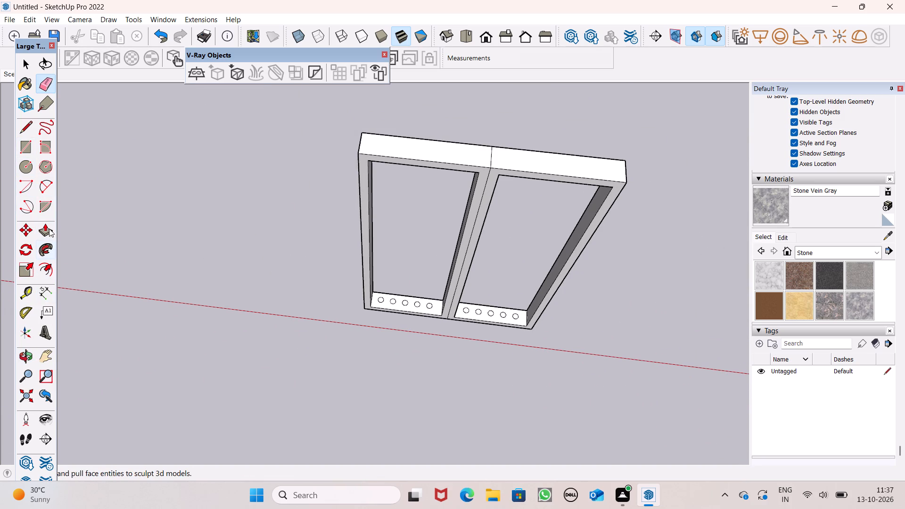
pyautogui.click(48, 225)
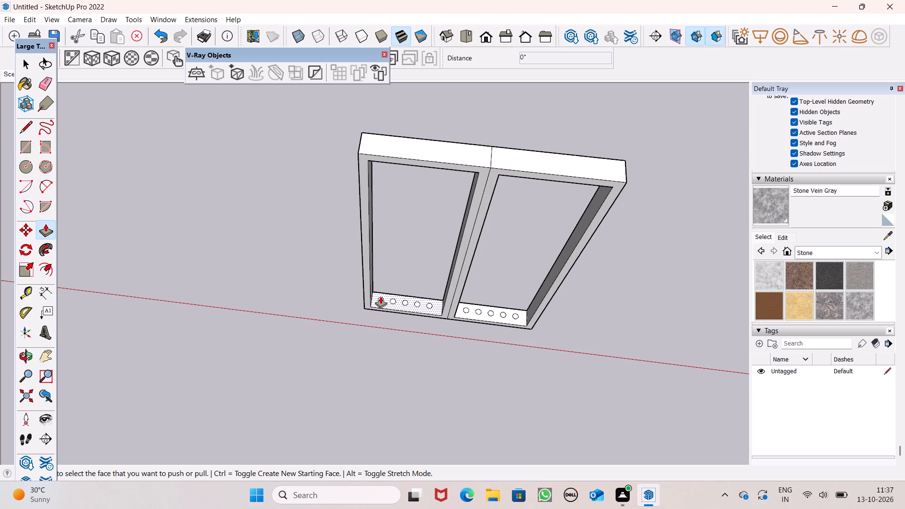
pyautogui.scroll(8, 380, 296)
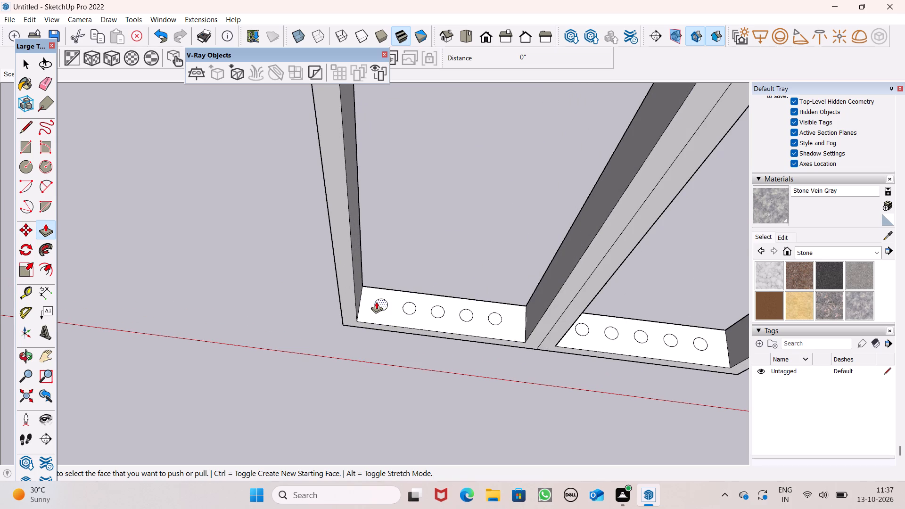
pyautogui.moveTo(380, 303); pyautogui.dragTo(427, 148)
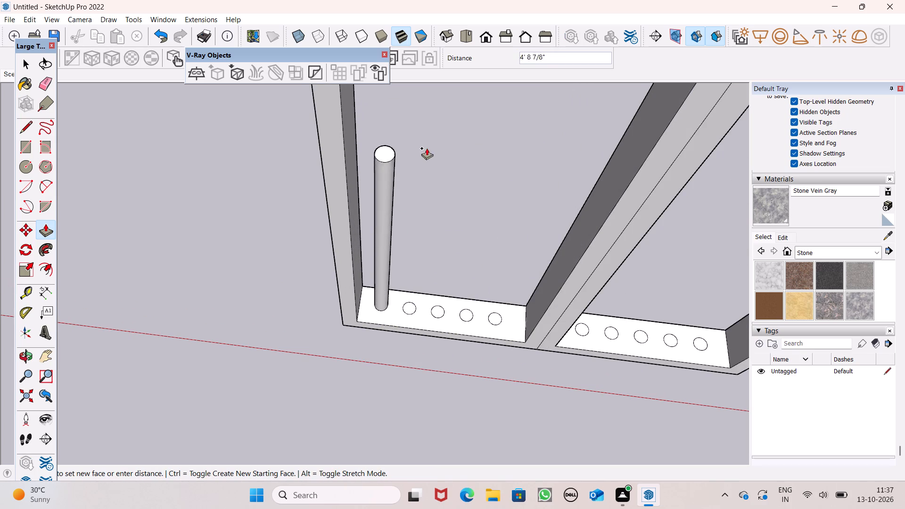
pyautogui.moveTo(427, 148); pyautogui.dragTo(460, 46)
# Extend the first round bar upward by about 3' 6 1/8" towards the top rail.
pyautogui.scroll(-5, 452, 217)
pyautogui.scroll(1, 427, 258)
pyautogui.scroll(-4, 434, 243)
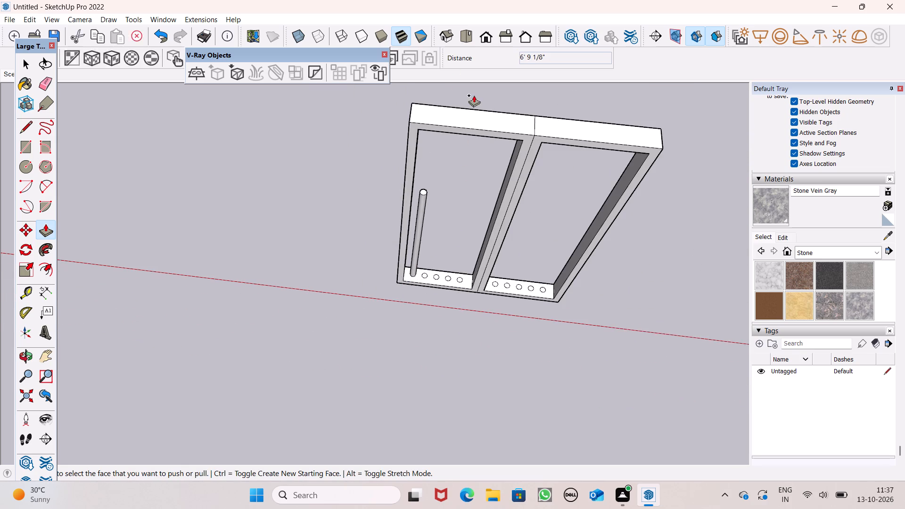
pyautogui.scroll(1, 475, 92)
pyautogui.scroll(-1, 475, 92)
pyautogui.scroll(1, 475, 92)
pyautogui.scroll(-1, 475, 92)
pyautogui.scroll(3, 475, 92)
pyautogui.scroll(6, 407, 158)
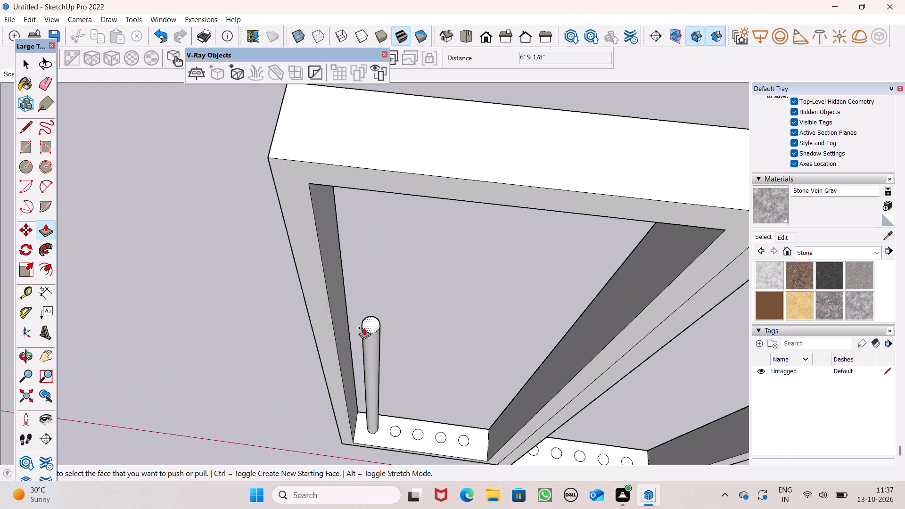
pyautogui.moveTo(368, 324); pyautogui.dragTo(396, 175)
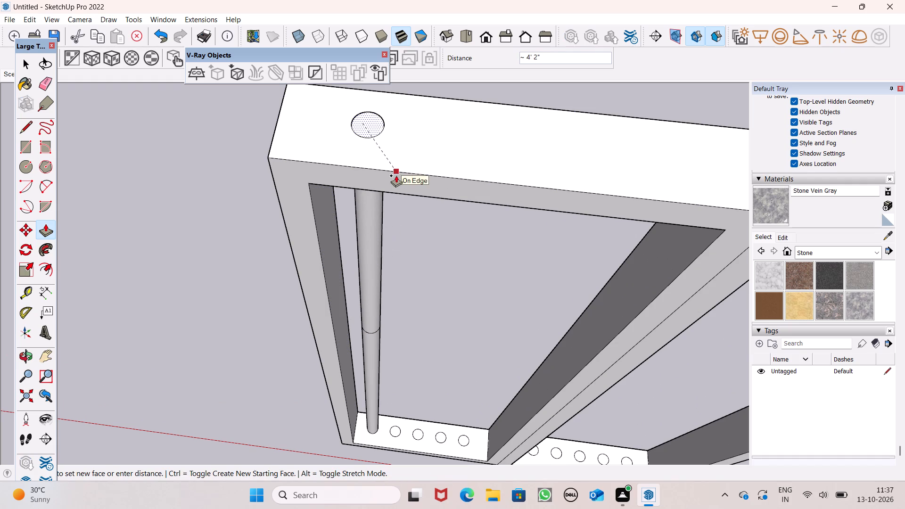
pyautogui.moveTo(396, 175); pyautogui.dragTo(393, 183)
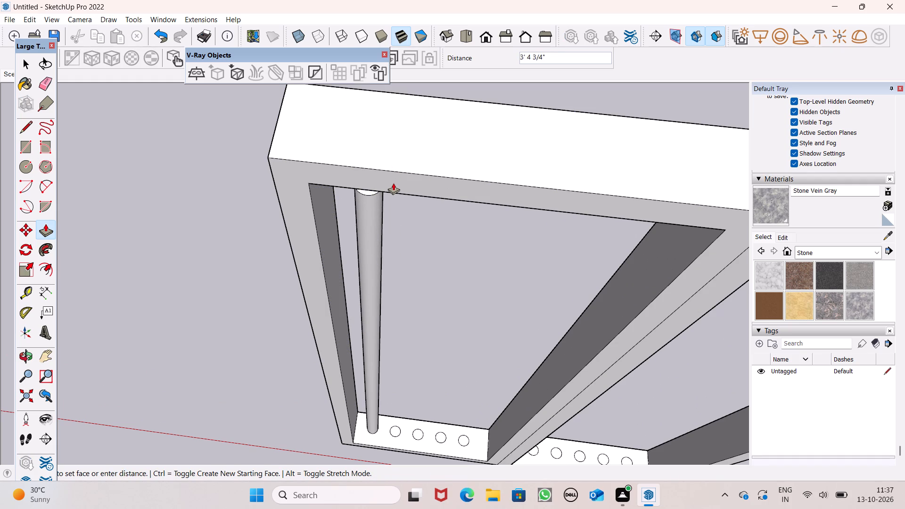
pyautogui.moveTo(393, 183); pyautogui.dragTo(393, 175)
# Extend the first bar's top face a further 4 1/4" to meet the underside of the top rail.
pyautogui.scroll(-5, 382, 271)
pyautogui.moveTo(402, 332); pyautogui.dragTo(450, 206, button='middle')
pyautogui.scroll(-2, 415, 314)
pyautogui.scroll(1, 455, 296)
pyautogui.scroll(-2, 455, 296)
pyautogui.scroll(3, 478, 87)
pyautogui.scroll(-1, 454, 115)
pyautogui.scroll(1, 451, 121)
pyautogui.moveTo(396, 211); pyautogui.dragTo(401, 143, button='middle')
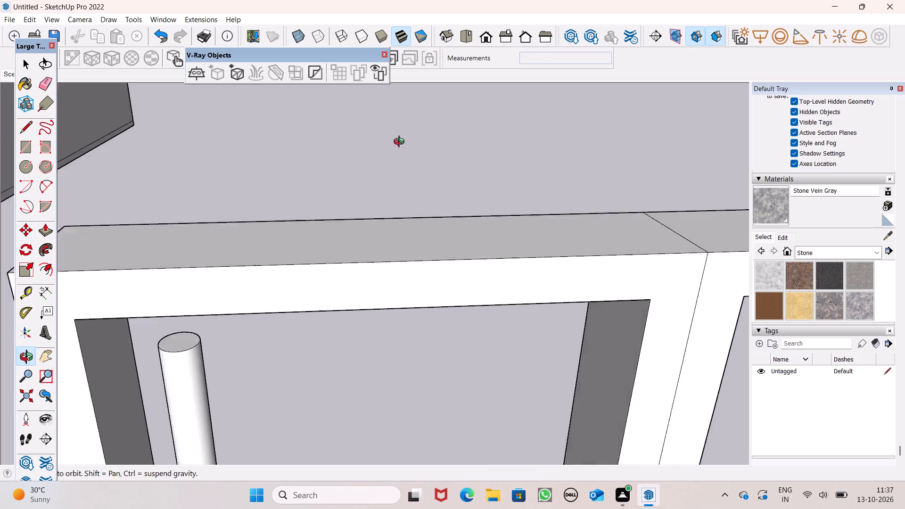
pyautogui.moveTo(401, 143); pyautogui.dragTo(386, 202, button='middle')
pyautogui.scroll(1, 404, 122)
pyautogui.scroll(-3, 477, 157)
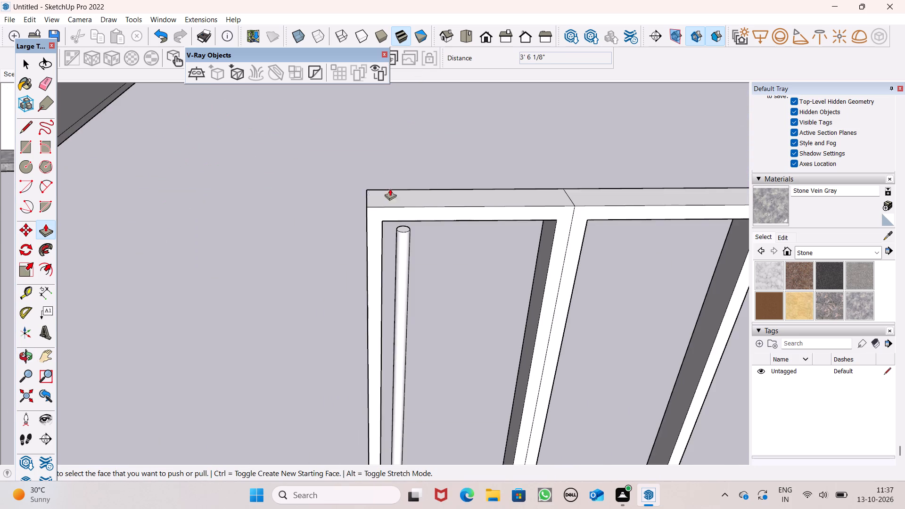
pyautogui.scroll(4, 361, 206)
pyautogui.scroll(-1, 385, 210)
pyautogui.moveTo(450, 246); pyautogui.dragTo(472, 168, button='middle')
pyautogui.scroll(1, 472, 169)
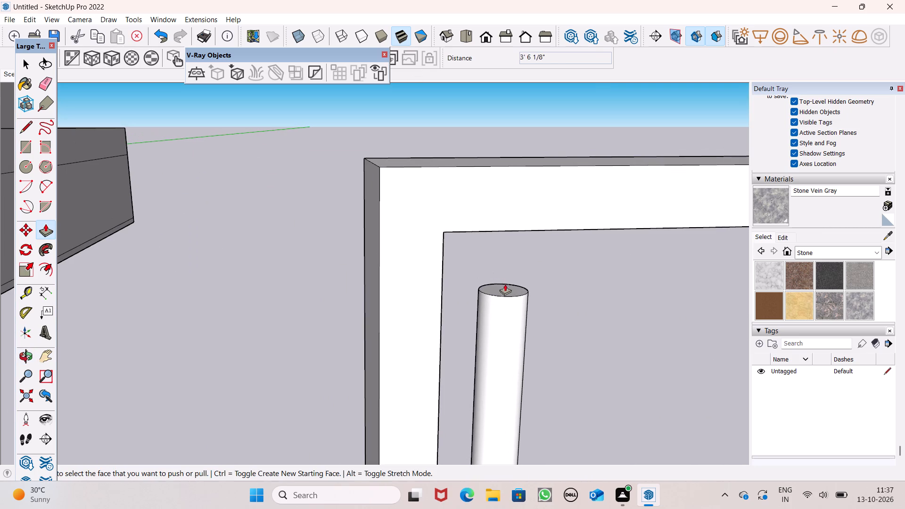
pyautogui.moveTo(507, 288); pyautogui.dragTo(524, 222)
# Push/Pull the second circle on the first leaf's bottom rail upward by about 8' 8 11/16" as a round bar.
pyautogui.scroll(-1, 378, 181)
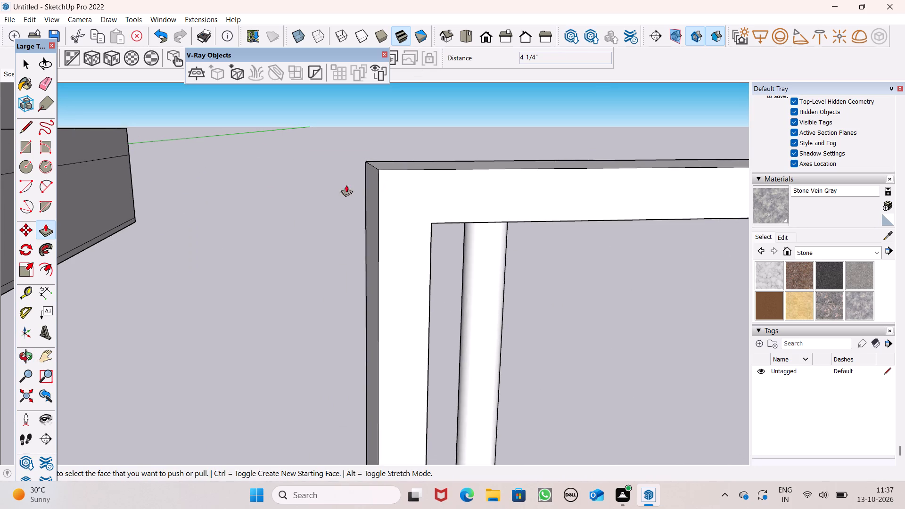
pyautogui.scroll(-2, 346, 185)
pyautogui.scroll(-3, 227, 166)
pyautogui.scroll(-4, 275, 162)
pyautogui.moveTo(271, 332); pyautogui.dragTo(271, 416, button='middle')
pyautogui.scroll(2, 326, 312)
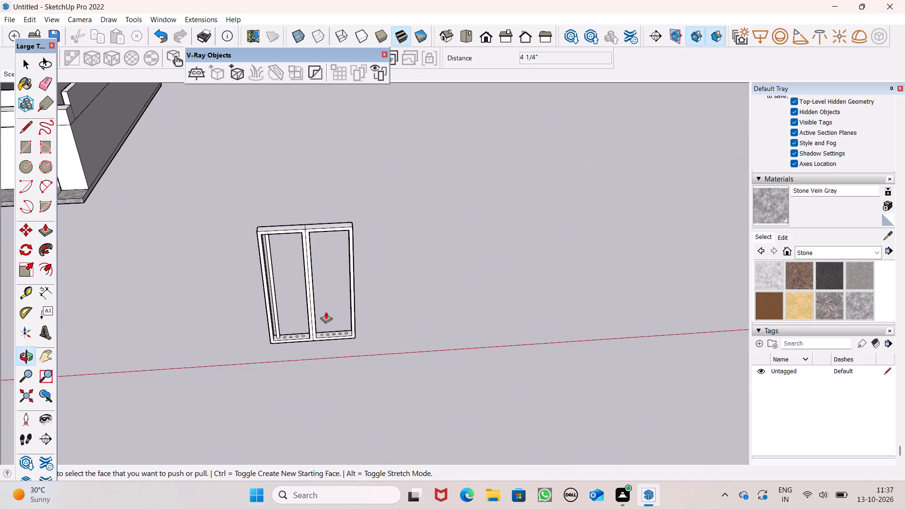
pyautogui.scroll(3, 326, 312)
pyautogui.scroll(3, 248, 348)
pyautogui.scroll(-4, 268, 329)
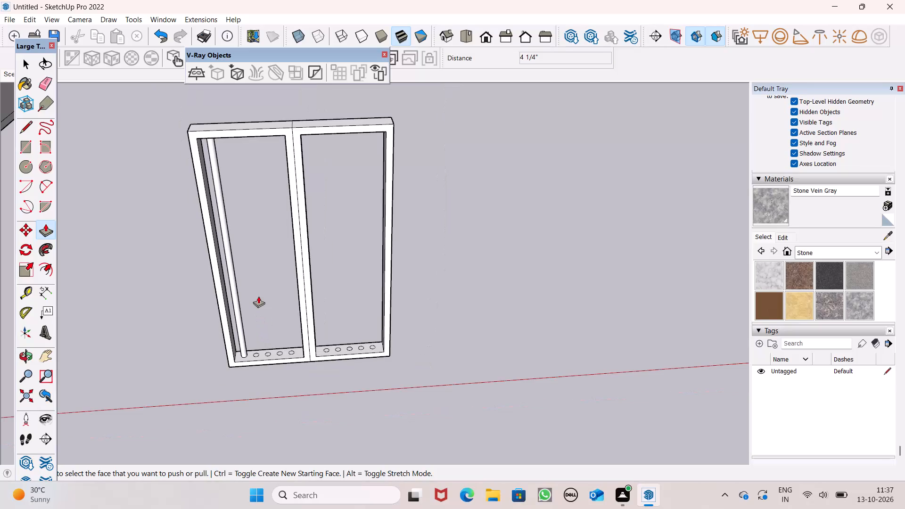
pyautogui.scroll(1, 231, 238)
pyautogui.scroll(-5, 229, 284)
pyautogui.moveTo(229, 300); pyautogui.dragTo(225, 349, button='middle')
pyautogui.scroll(6, 242, 301)
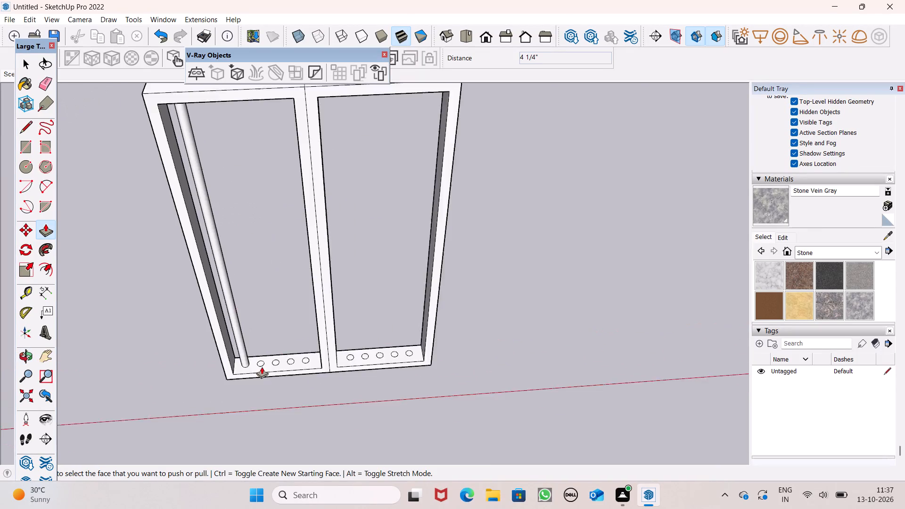
pyautogui.scroll(2, 262, 367)
pyautogui.moveTo(266, 381); pyautogui.dragTo(269, 247)
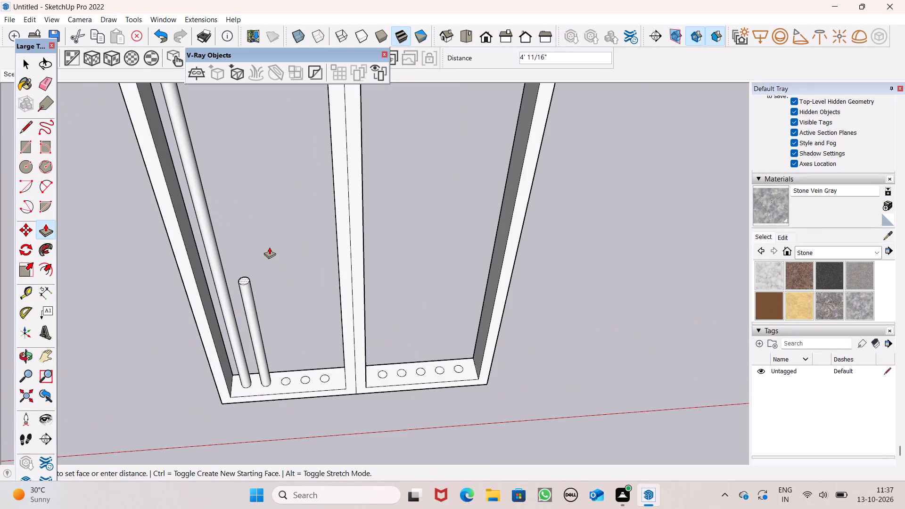
pyautogui.moveTo(269, 247); pyautogui.dragTo(282, 105)
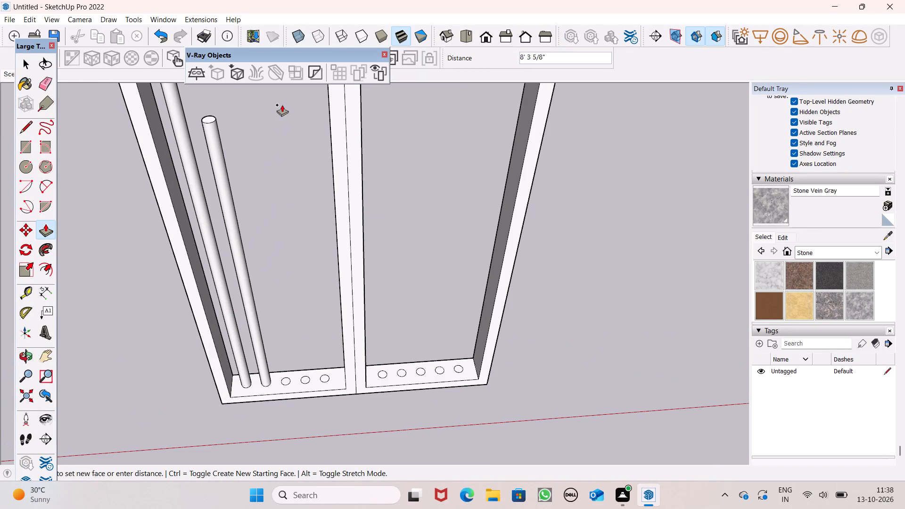
pyautogui.moveTo(282, 105); pyautogui.dragTo(279, 88)
pyautogui.scroll(-3, 255, 201)
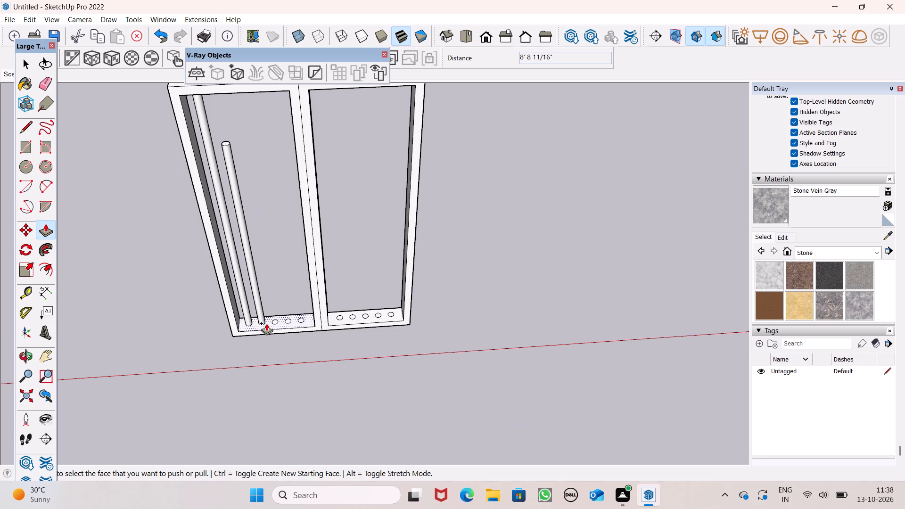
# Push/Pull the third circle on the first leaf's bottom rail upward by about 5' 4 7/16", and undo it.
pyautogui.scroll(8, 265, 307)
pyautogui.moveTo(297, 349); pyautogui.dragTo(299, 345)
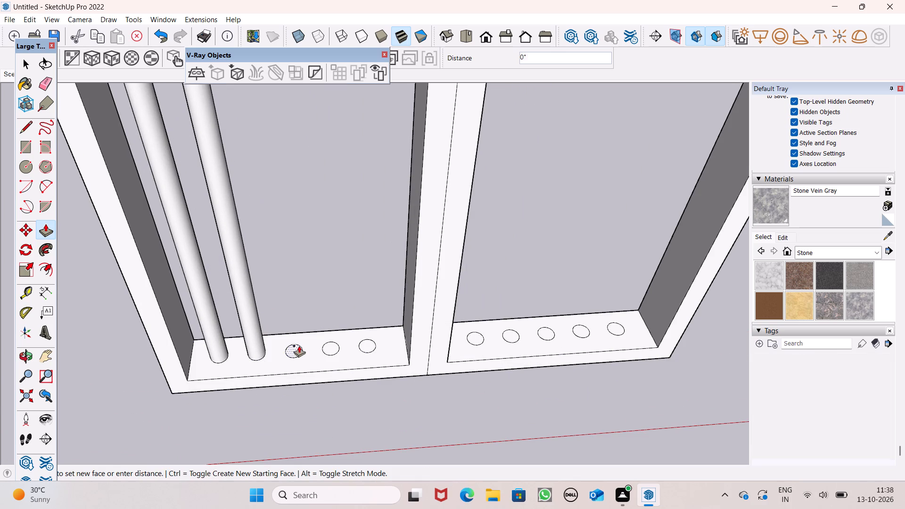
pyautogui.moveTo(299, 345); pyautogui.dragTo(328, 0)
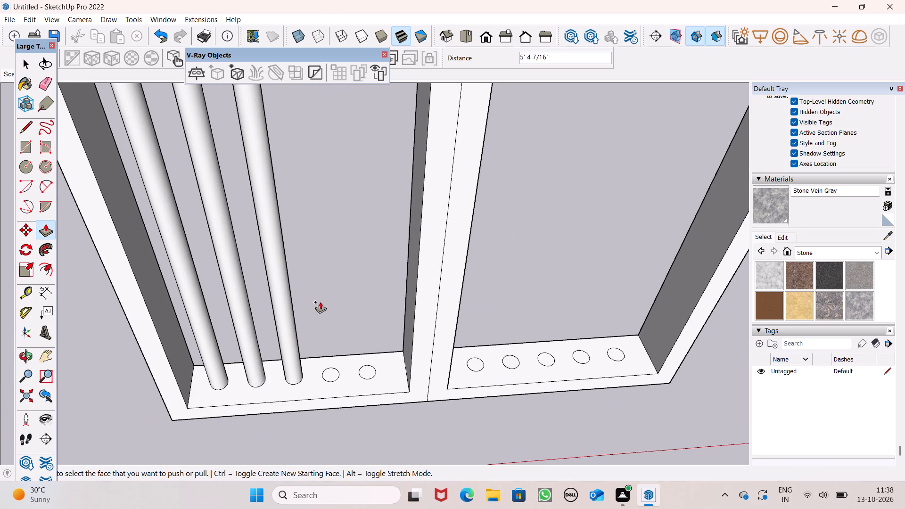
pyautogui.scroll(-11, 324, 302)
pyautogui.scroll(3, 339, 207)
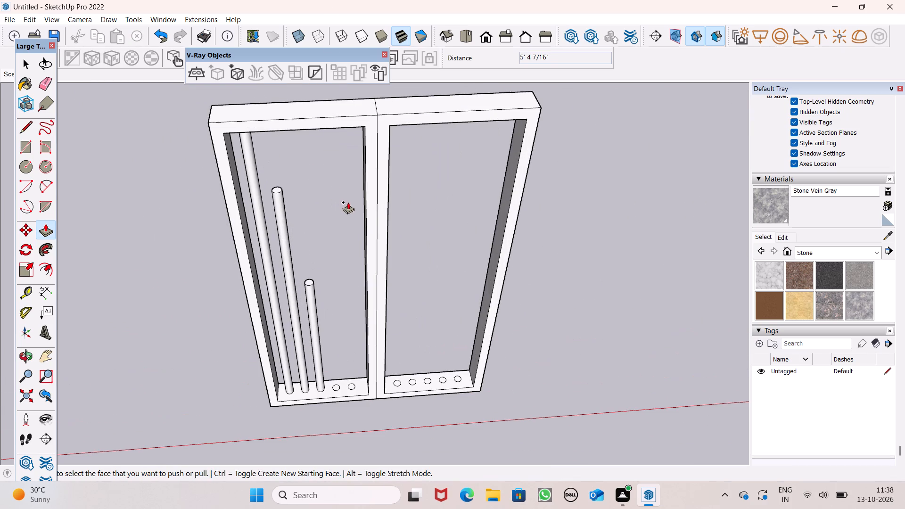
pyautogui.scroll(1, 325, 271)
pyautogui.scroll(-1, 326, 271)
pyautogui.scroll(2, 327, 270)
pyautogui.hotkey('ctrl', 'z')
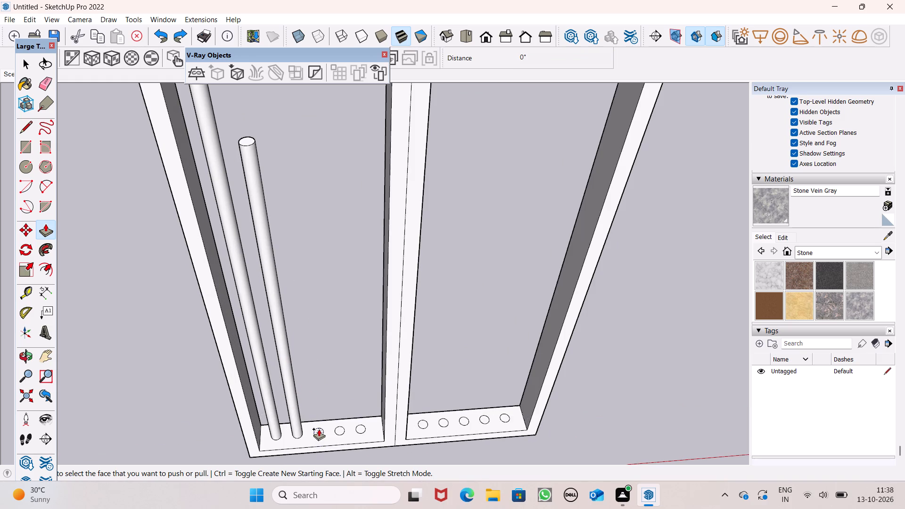
# Push/Pull the first leaf's third circle upward by about 10' 3 5/16" and its fourth by about 10' 3 13/16" as round bars.
pyautogui.moveTo(319, 429); pyautogui.dragTo(332, 57)
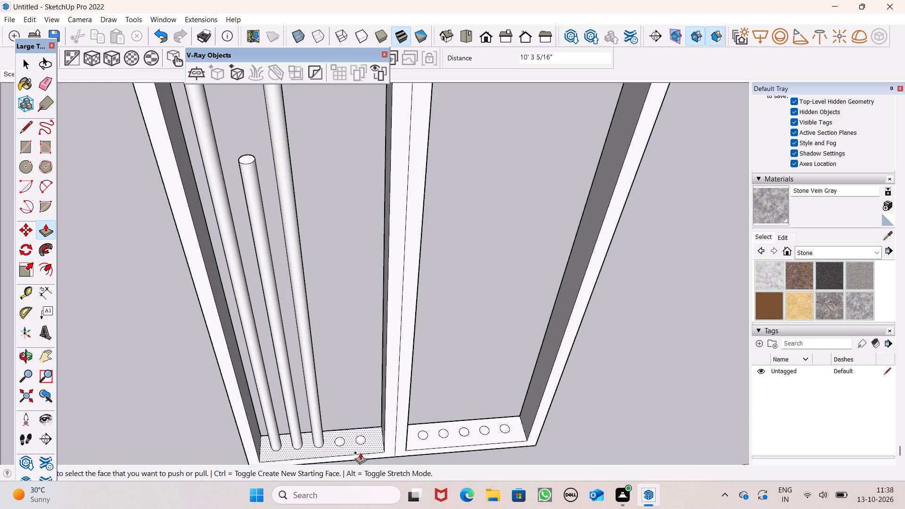
pyautogui.moveTo(340, 439); pyautogui.dragTo(398, 239)
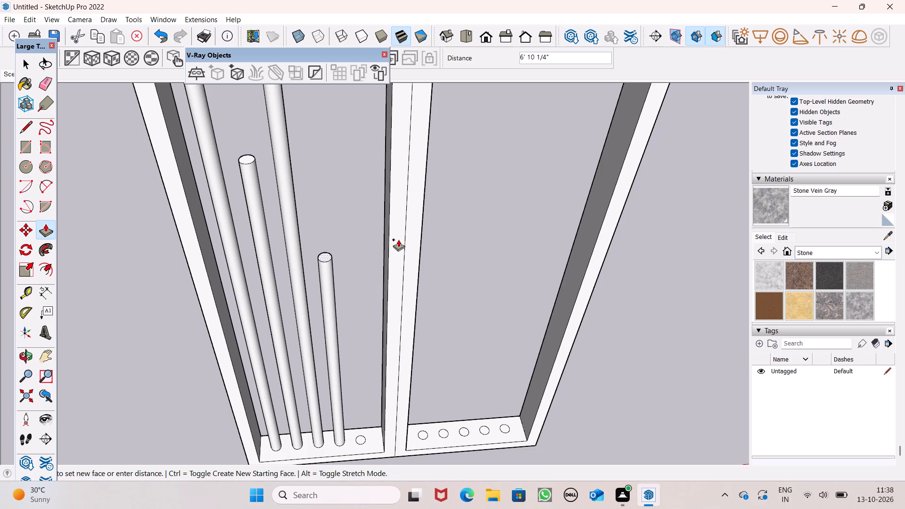
pyautogui.moveTo(398, 239); pyautogui.dragTo(417, 80)
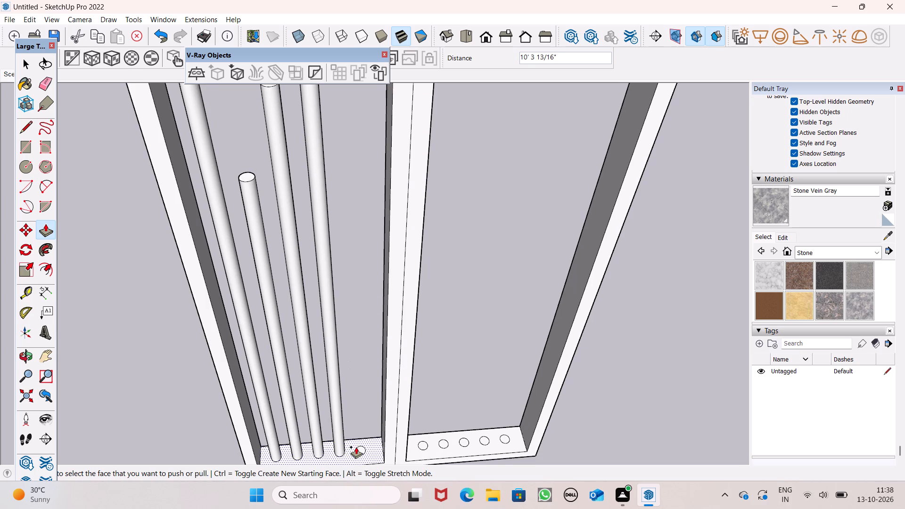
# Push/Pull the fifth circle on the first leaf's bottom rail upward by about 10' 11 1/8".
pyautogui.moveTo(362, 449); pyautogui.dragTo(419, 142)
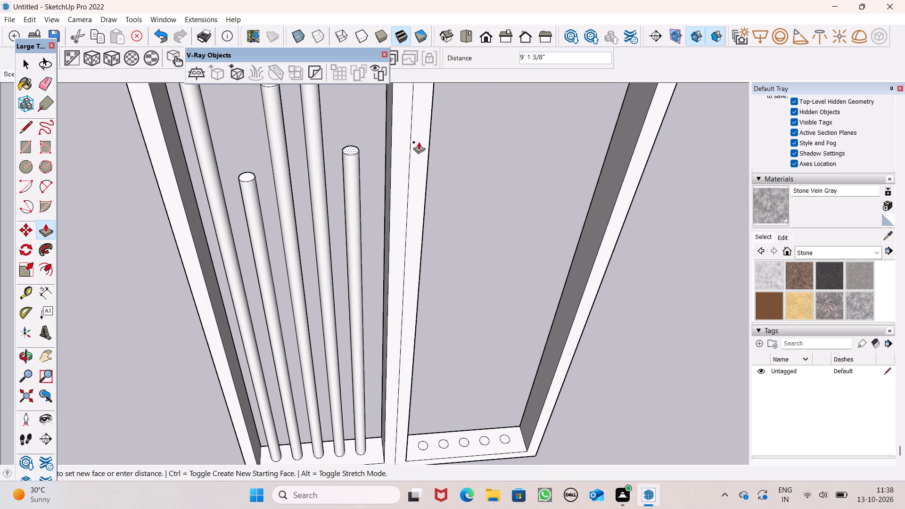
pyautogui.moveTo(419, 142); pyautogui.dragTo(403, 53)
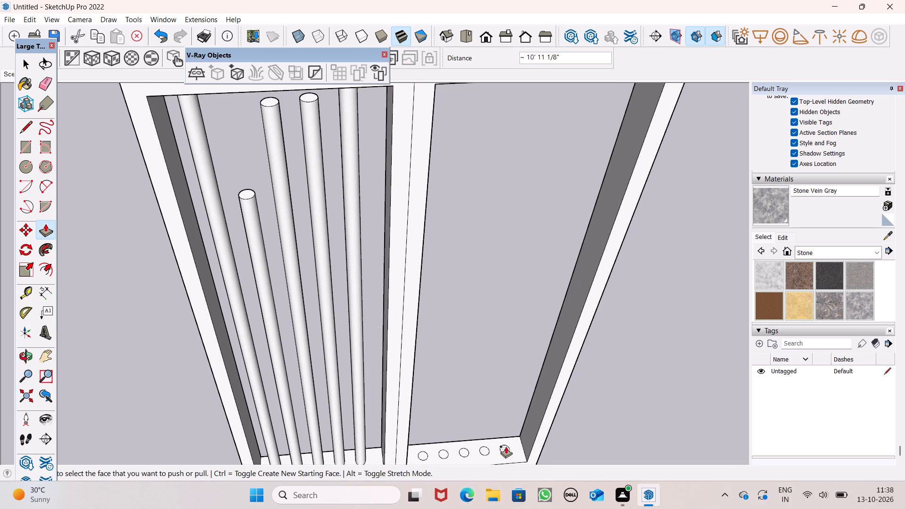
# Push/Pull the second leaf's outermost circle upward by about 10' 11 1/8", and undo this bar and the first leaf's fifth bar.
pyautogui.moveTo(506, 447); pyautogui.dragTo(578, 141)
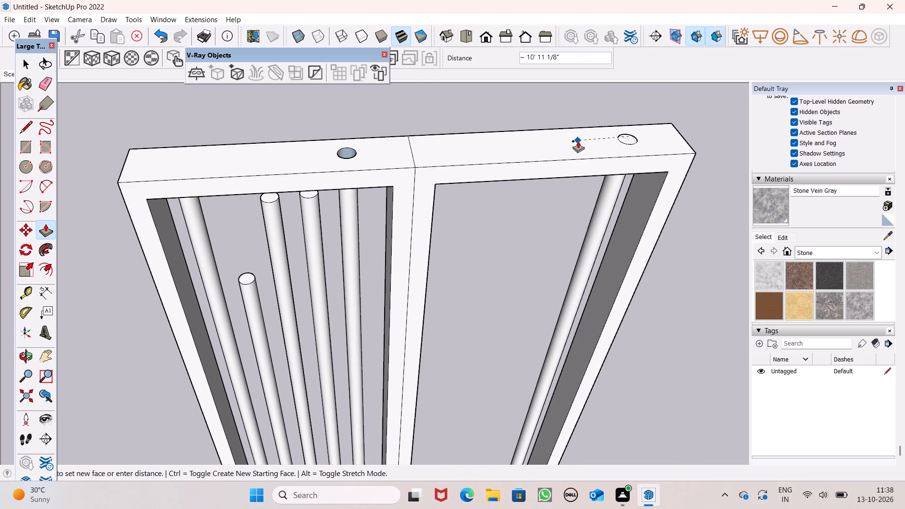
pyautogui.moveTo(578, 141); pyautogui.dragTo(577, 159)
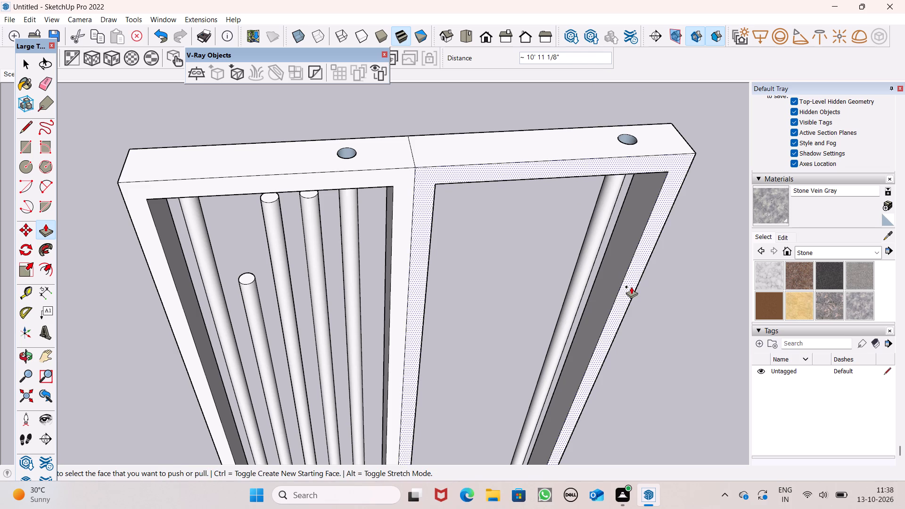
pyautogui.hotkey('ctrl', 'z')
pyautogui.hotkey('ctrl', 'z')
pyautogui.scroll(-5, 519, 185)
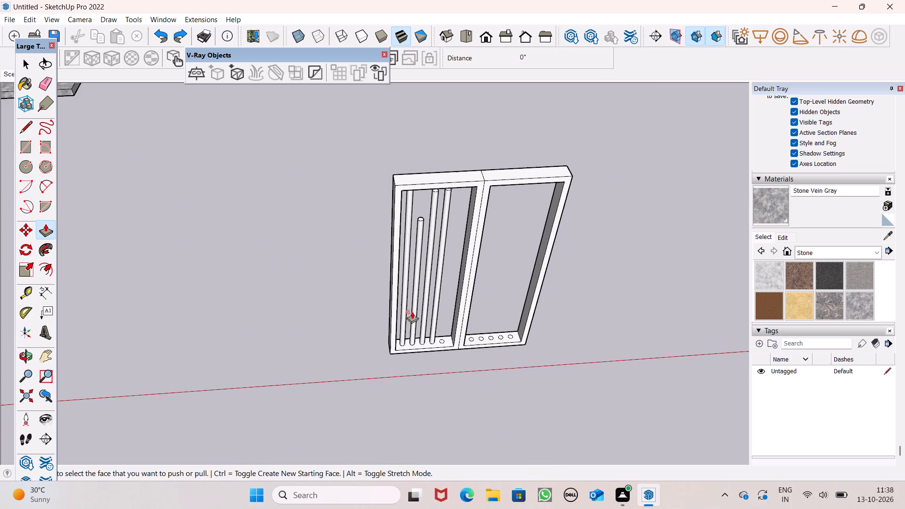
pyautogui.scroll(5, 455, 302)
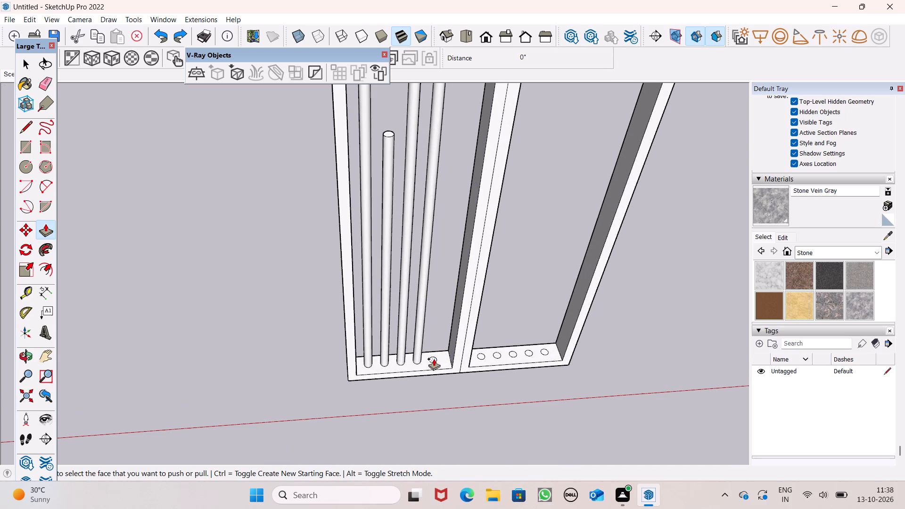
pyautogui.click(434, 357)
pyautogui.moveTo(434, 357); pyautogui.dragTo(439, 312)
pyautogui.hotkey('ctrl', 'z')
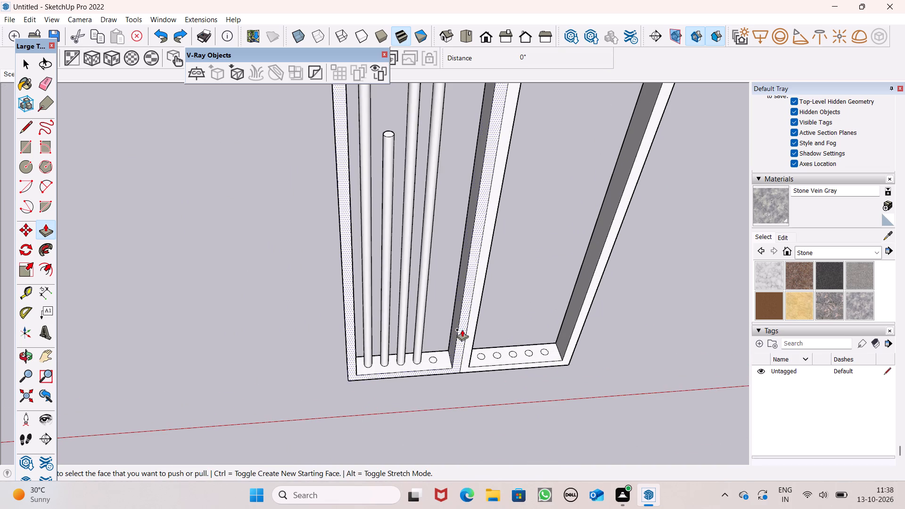
# Push/Pull the fifth circle on the first leaf's bottom rail upward by about 8' 3 1/4" as a round bar.
pyautogui.moveTo(462, 343); pyautogui.dragTo(462, 386, button='middle')
pyautogui.scroll(3, 454, 339)
pyautogui.scroll(-1, 423, 357)
pyautogui.scroll(2, 423, 357)
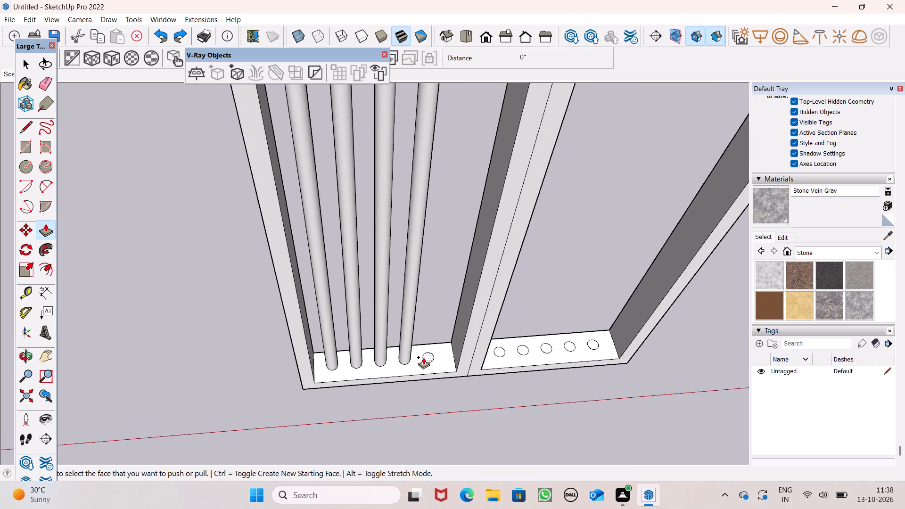
pyautogui.moveTo(428, 355); pyautogui.dragTo(495, 44)
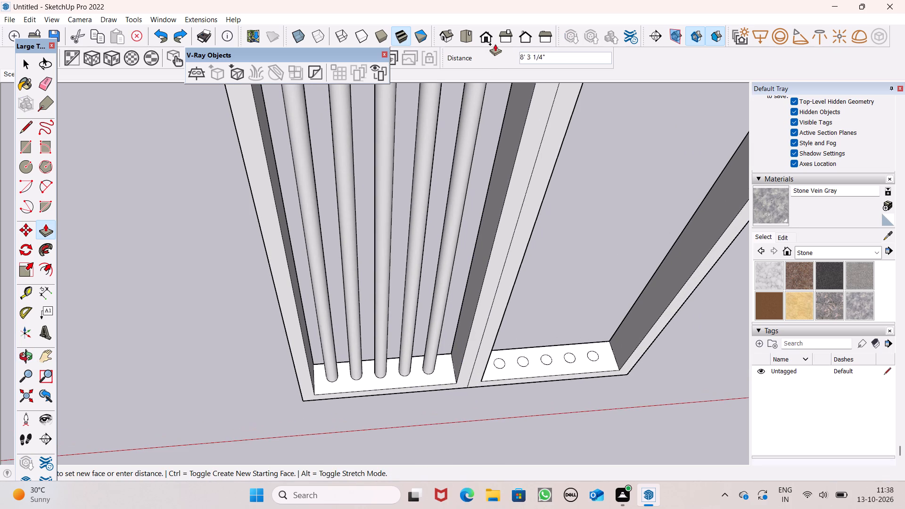
# Push/Pull the two circles nearest the centre stile on the second leaf upward as round bars, the second by about 5' 10 3/16".
pyautogui.scroll(4, 516, 367)
pyautogui.moveTo(496, 362); pyautogui.dragTo(523, 255)
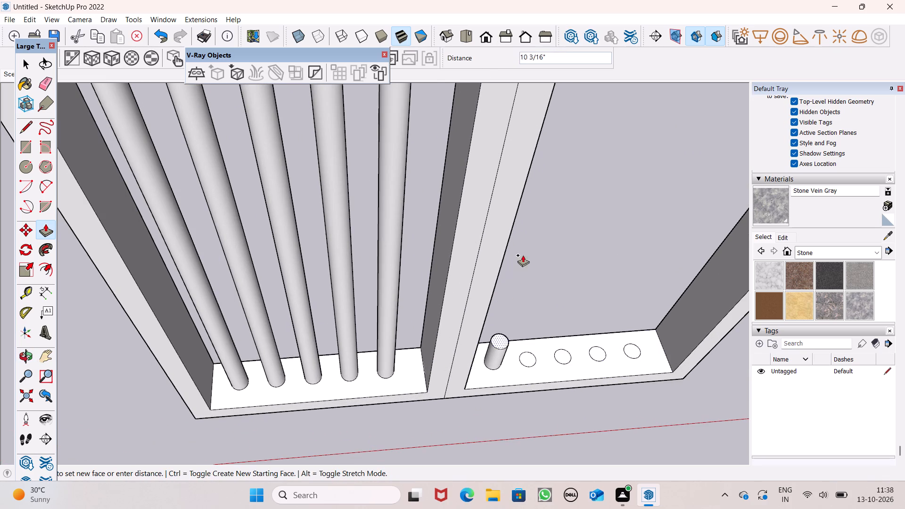
pyautogui.moveTo(523, 255); pyautogui.dragTo(643, 14)
pyautogui.moveTo(531, 372); pyautogui.dragTo(557, 341)
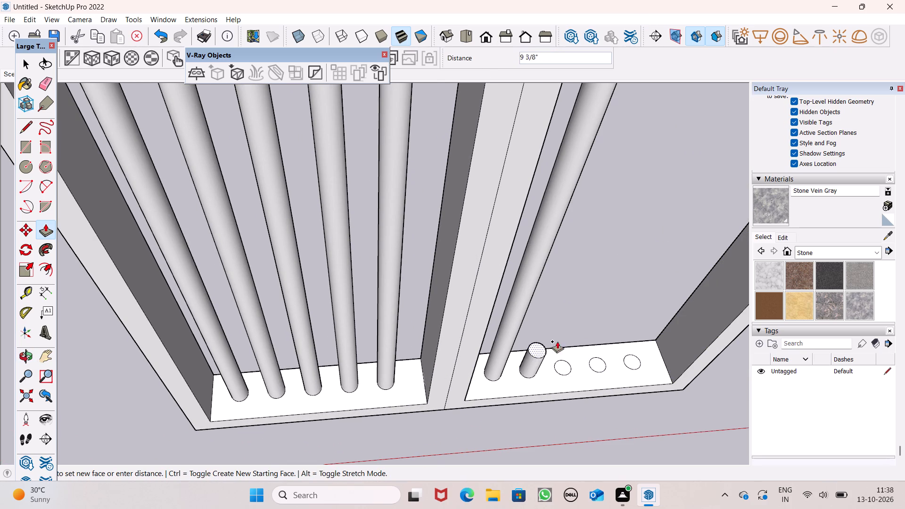
pyautogui.moveTo(557, 341); pyautogui.dragTo(716, 45)
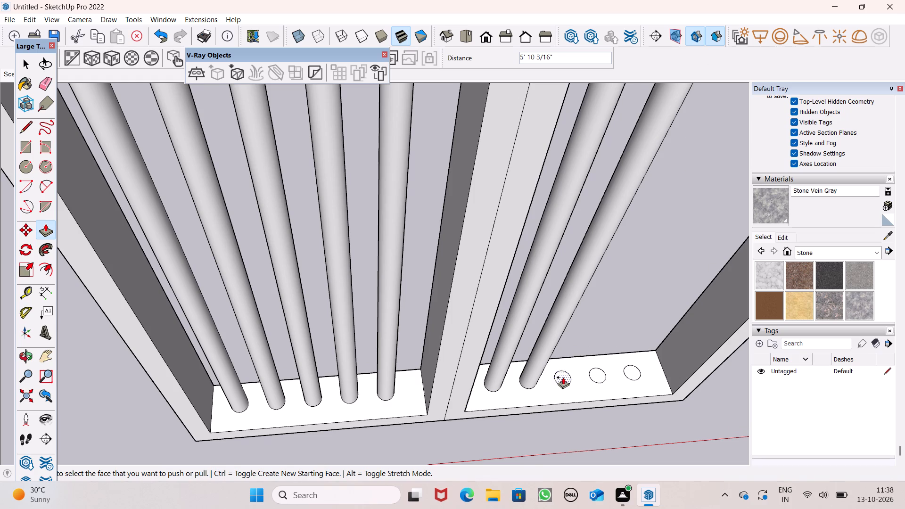
# Push/Pull the second leaf's third circle upward by about 6' 1 1/4" and its fourth by about 7' 11 11/16" as round bars.
pyautogui.moveTo(563, 377); pyautogui.dragTo(707, 0)
pyautogui.scroll(-4, 492, 357)
pyautogui.scroll(-1, 403, 468)
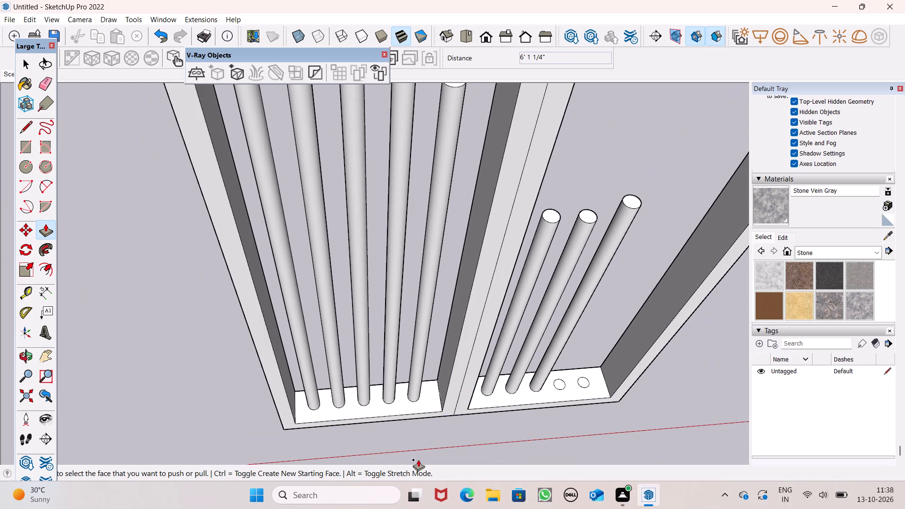
pyautogui.scroll(1, 634, 371)
pyautogui.scroll(-1, 634, 371)
pyautogui.scroll(1, 634, 371)
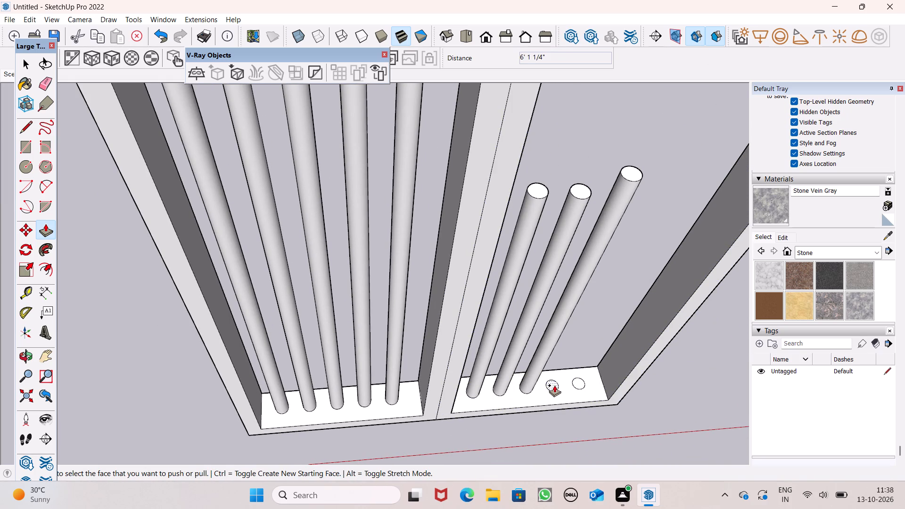
pyautogui.moveTo(554, 384); pyautogui.dragTo(715, 33)
pyautogui.scroll(-2, 572, 452)
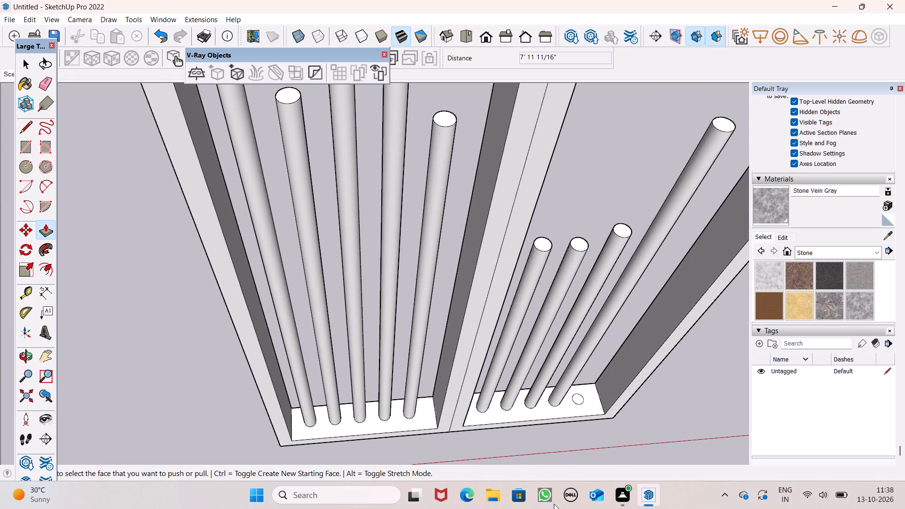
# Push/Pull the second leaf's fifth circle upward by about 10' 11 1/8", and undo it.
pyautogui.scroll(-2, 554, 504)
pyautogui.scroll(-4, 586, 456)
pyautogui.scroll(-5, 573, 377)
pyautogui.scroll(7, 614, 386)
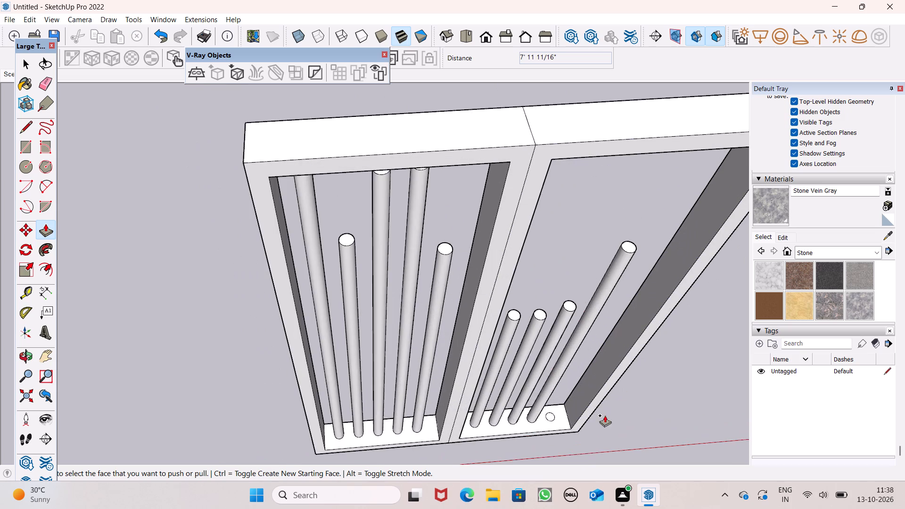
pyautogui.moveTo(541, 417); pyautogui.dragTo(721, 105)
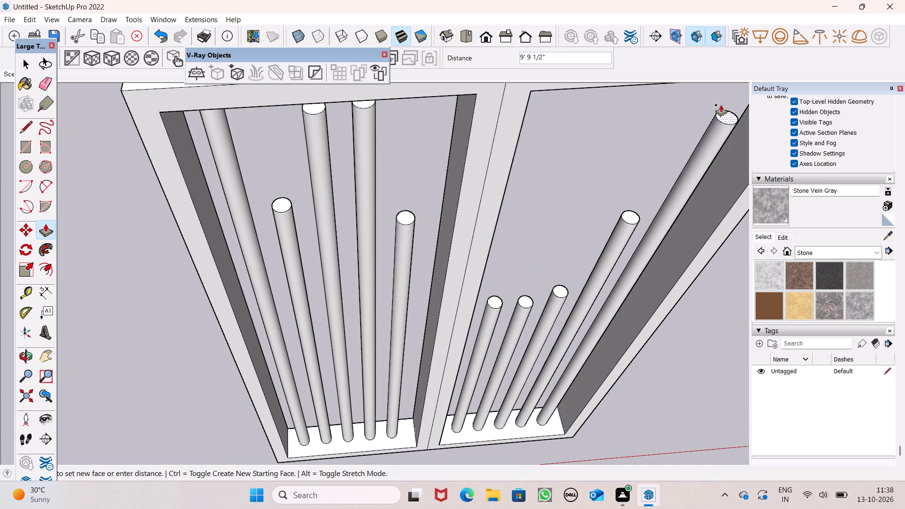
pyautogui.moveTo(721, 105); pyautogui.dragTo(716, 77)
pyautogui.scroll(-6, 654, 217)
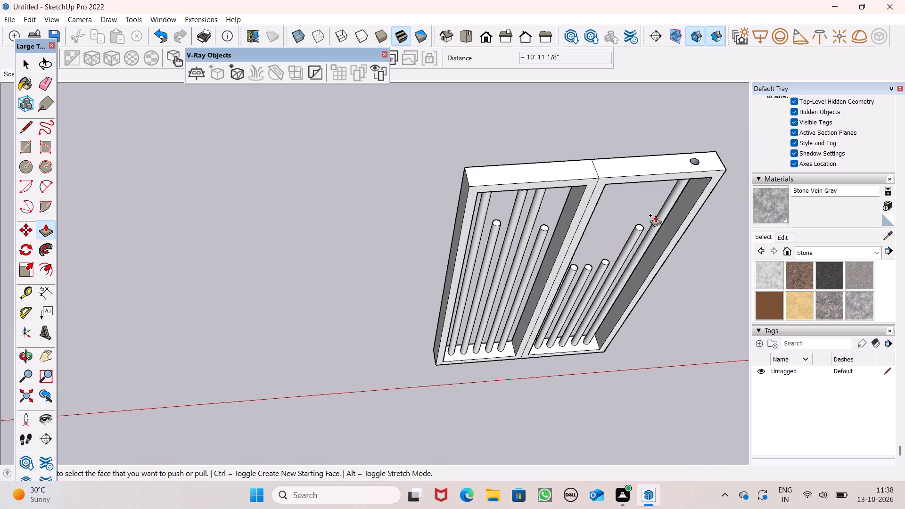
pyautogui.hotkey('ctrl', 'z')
# Push/Pull the second leaf's fifth circle upward by about 10' 7 13/16" to the underside of the top rail.
pyautogui.moveTo(682, 227); pyautogui.dragTo(519, 159, button='middle')
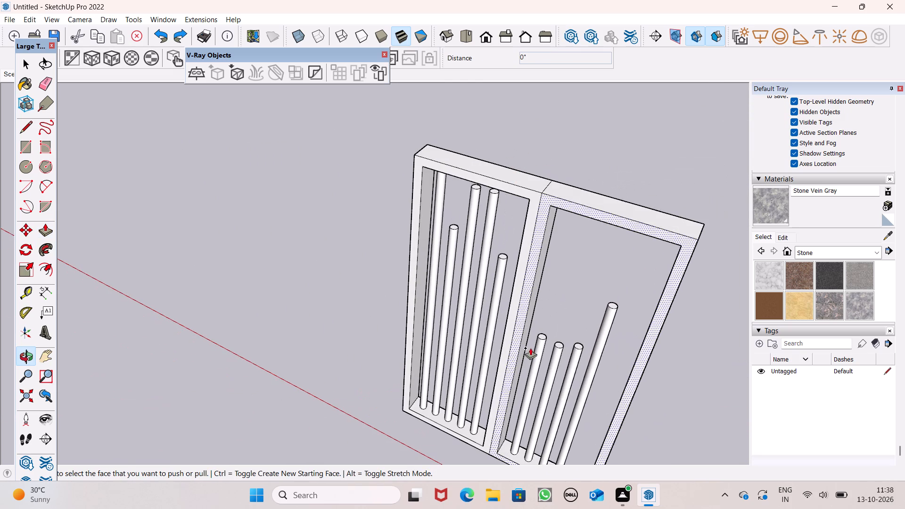
pyautogui.scroll(-2, 638, 229)
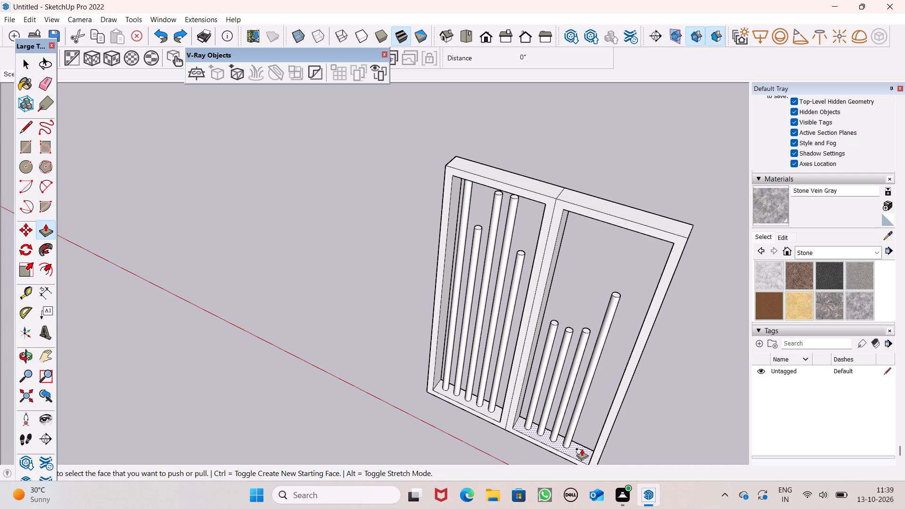
pyautogui.moveTo(580, 450); pyautogui.dragTo(645, 257)
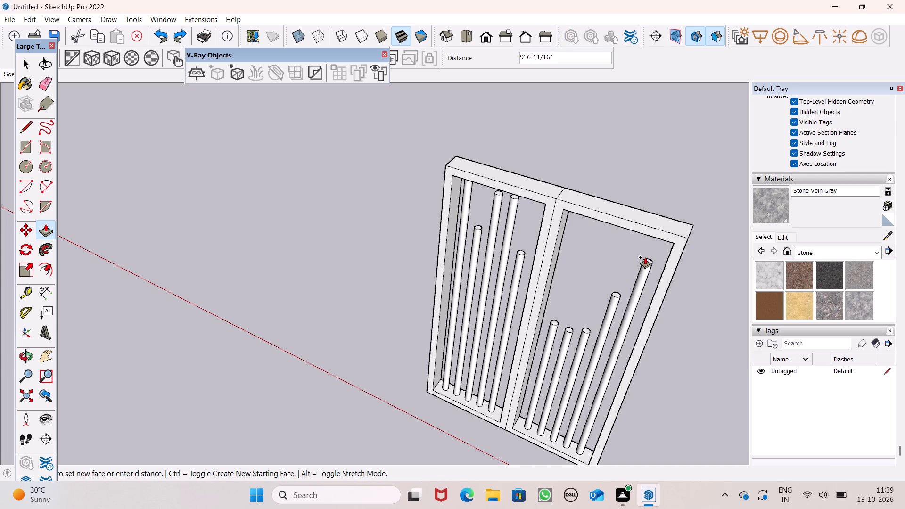
pyautogui.moveTo(645, 257); pyautogui.dragTo(650, 236)
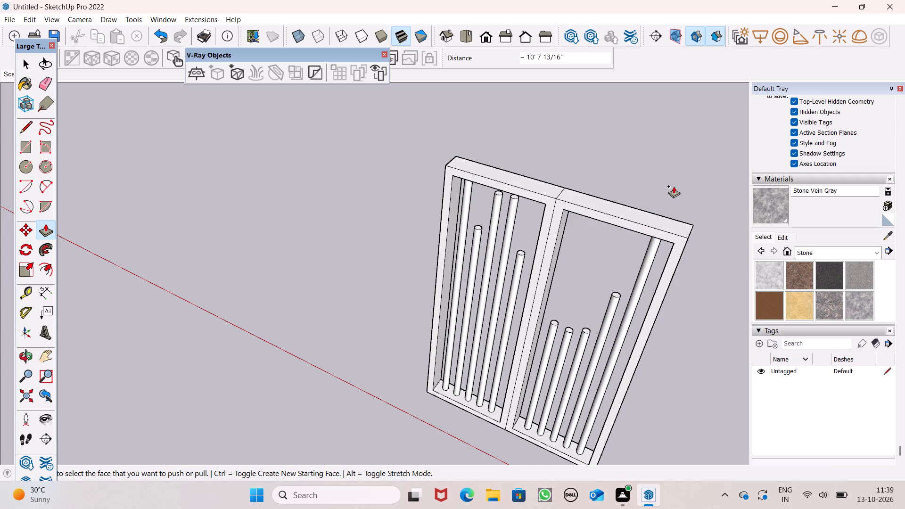
pyautogui.press('space')
# Examine the tops of the round bars against the underside of the top rail on both gate leaves.
pyautogui.scroll(-1, 703, 181)
pyautogui.moveTo(704, 230); pyautogui.dragTo(738, 123, button='middle')
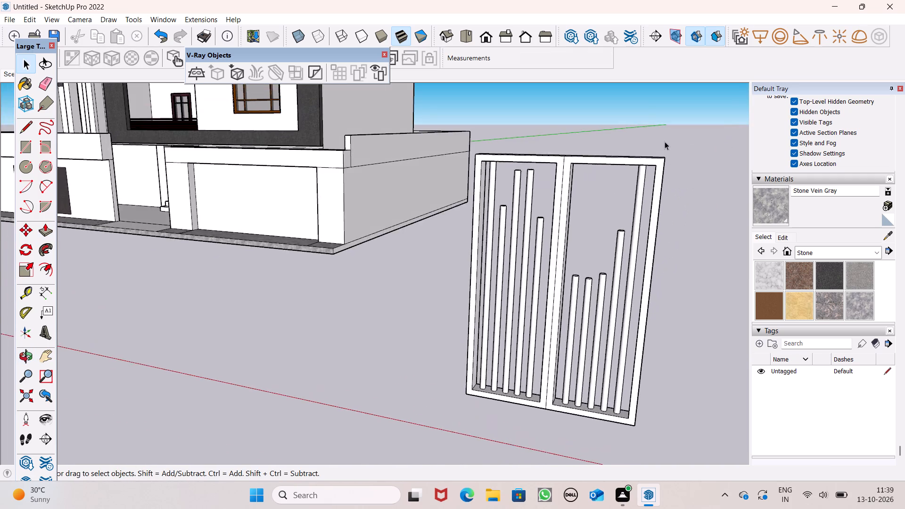
pyautogui.scroll(4, 665, 141)
pyautogui.moveTo(630, 210); pyautogui.dragTo(655, 142, button='middle')
pyautogui.scroll(1, 655, 142)
pyautogui.scroll(-4, 621, 142)
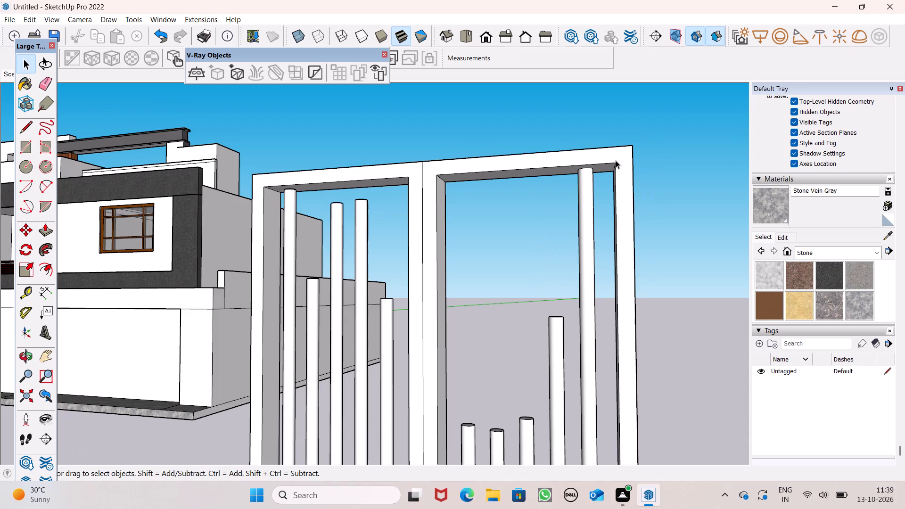
pyautogui.scroll(-3, 583, 184)
# Examine the gate's round bars up close and the whole house and gate from the front.
pyautogui.click(35, 231)
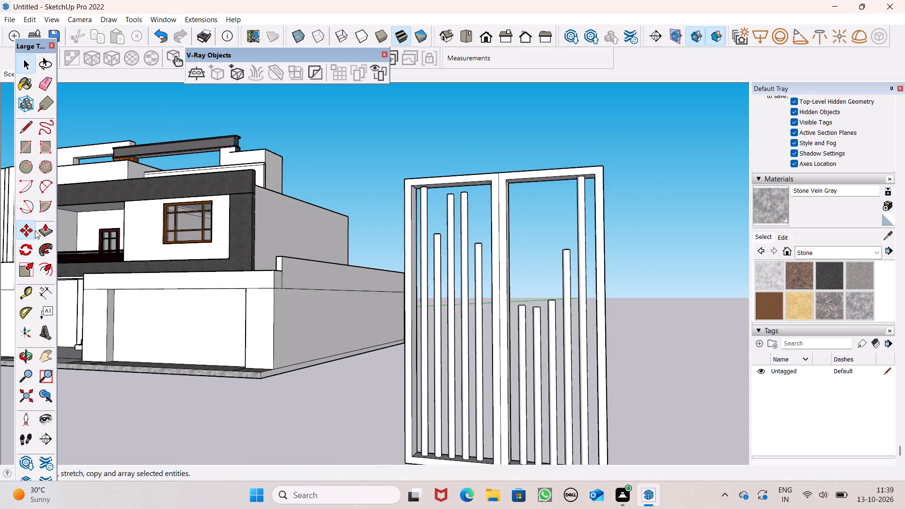
pyautogui.moveTo(478, 276); pyautogui.dragTo(506, 503, button='middle')
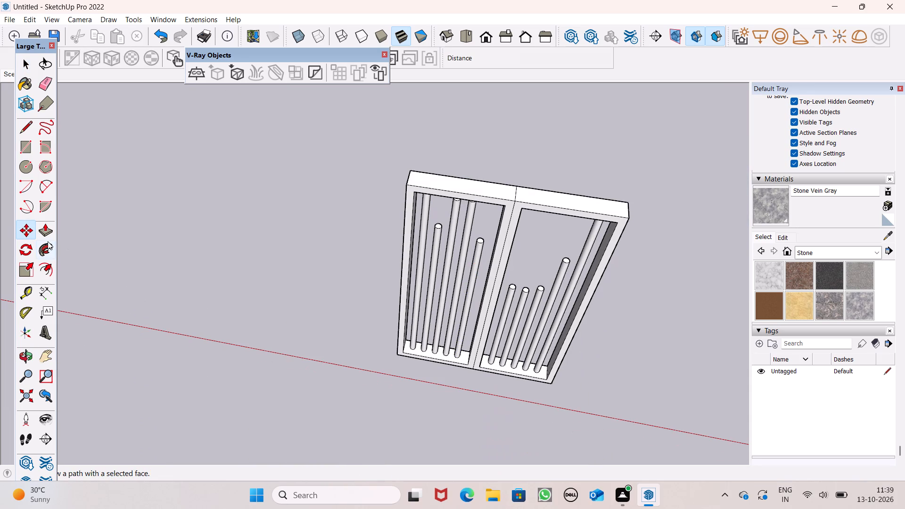
pyautogui.click(47, 240)
pyautogui.click(41, 229)
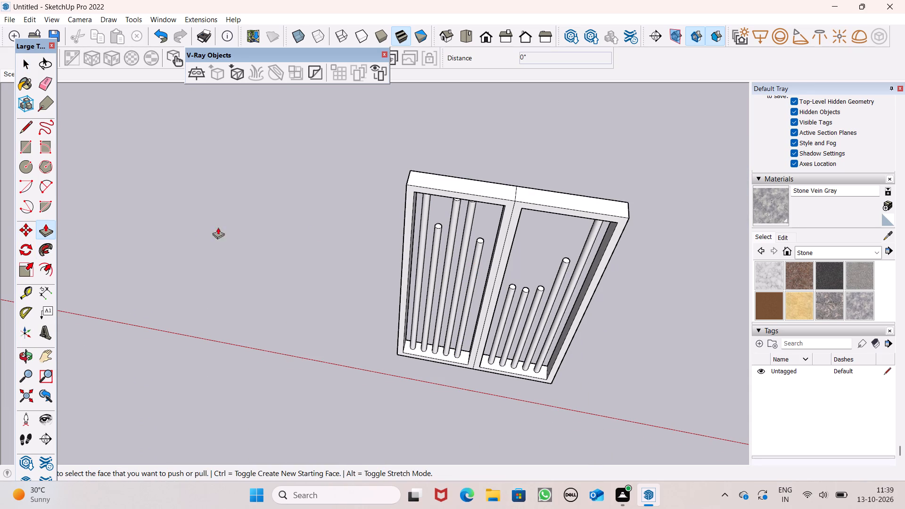
pyautogui.scroll(3, 391, 222)
pyautogui.scroll(-1, 403, 222)
pyautogui.scroll(3, 403, 222)
pyautogui.scroll(-1, 557, 160)
pyautogui.scroll(2, 557, 155)
pyautogui.moveTo(568, 143); pyautogui.dragTo(583, 106, button='middle')
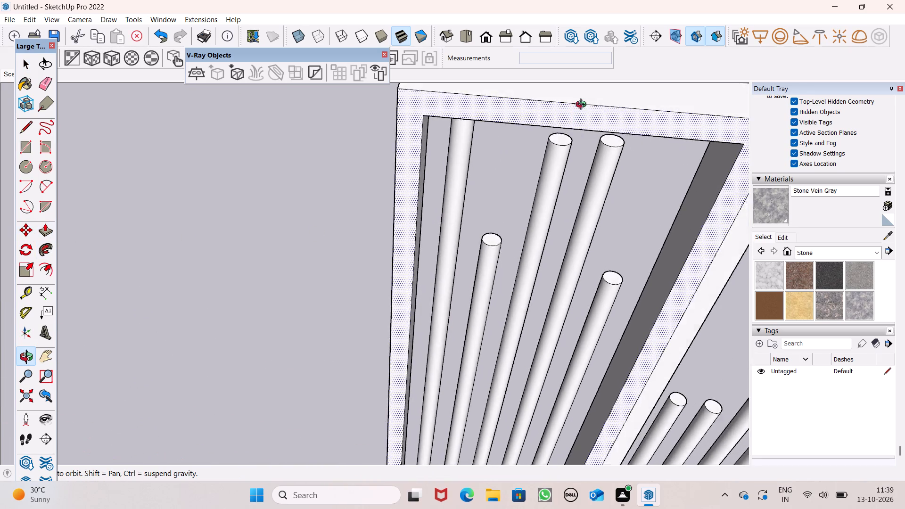
pyautogui.moveTo(583, 106); pyautogui.dragTo(603, 50, button='middle')
pyautogui.scroll(7, 570, 97)
pyautogui.scroll(-4, 536, 145)
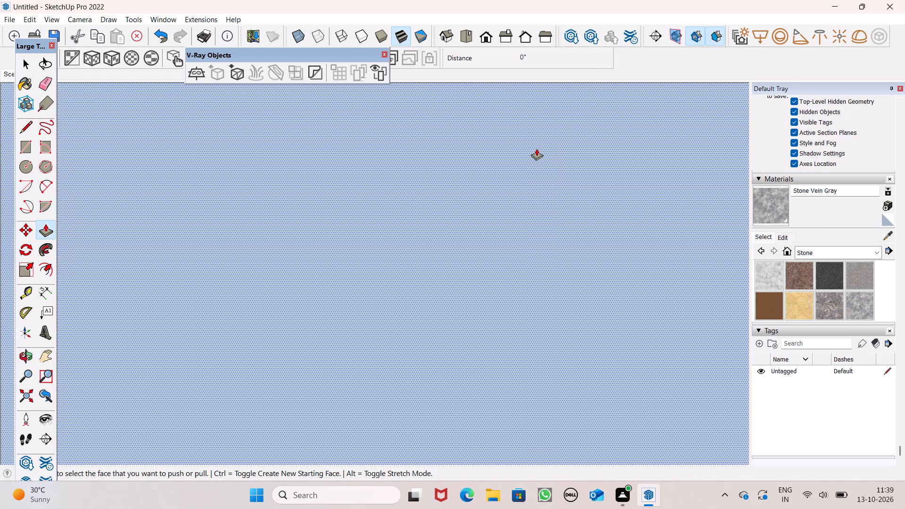
pyautogui.scroll(-5, 557, 144)
pyautogui.click(494, 38)
pyautogui.scroll(2, 374, 210)
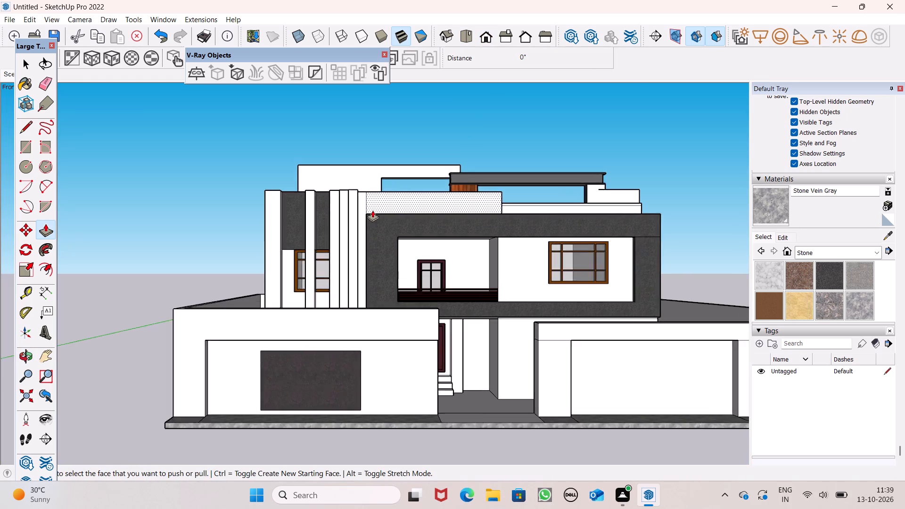
pyautogui.scroll(4, 372, 210)
pyautogui.scroll(-14, 376, 204)
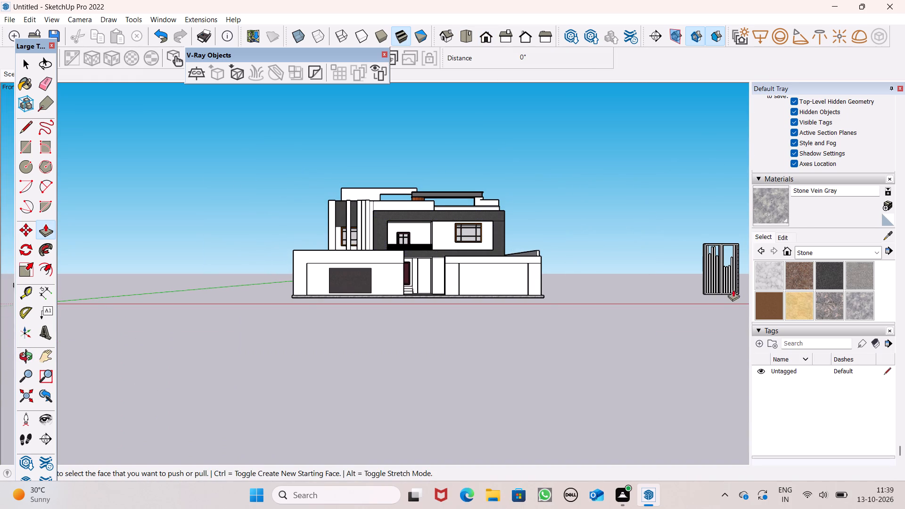
pyautogui.scroll(-1, 504, 268)
pyautogui.scroll(3, 657, 263)
pyautogui.scroll(4, 699, 257)
pyautogui.scroll(11, 733, 222)
pyautogui.scroll(-3, 602, 254)
# Push/Pull the first leaf's third bar up to the top rail and its fourth bar up by about 3 1/2".
pyautogui.moveTo(609, 356); pyautogui.dragTo(624, 447, button='middle')
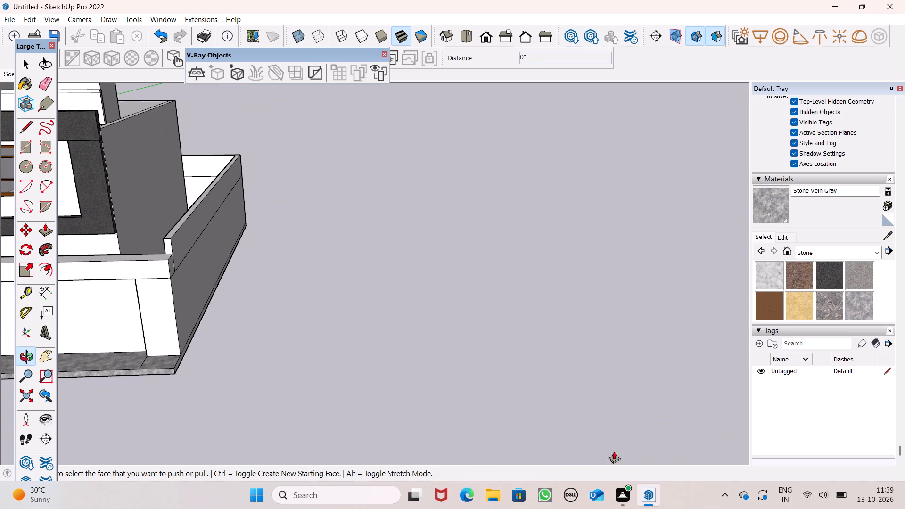
pyautogui.scroll(-6, 593, 290)
pyautogui.scroll(6, 586, 390)
pyautogui.scroll(3, 578, 350)
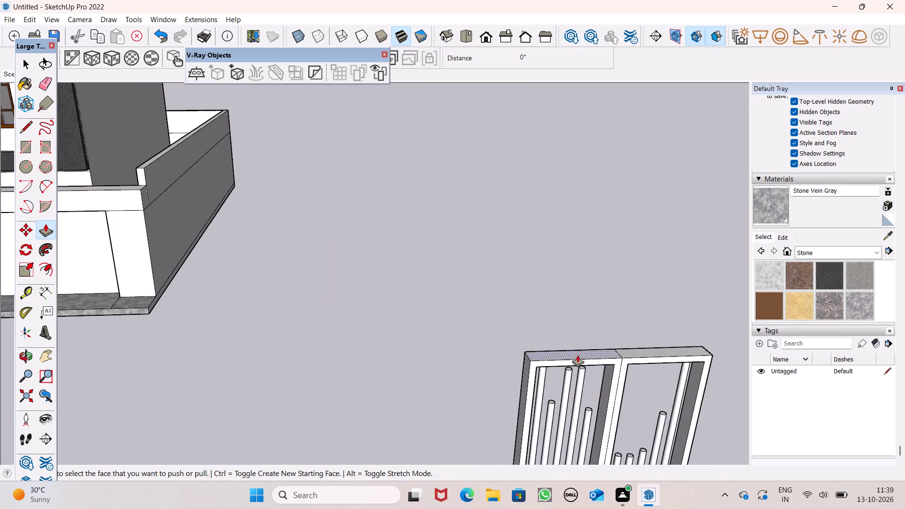
pyautogui.scroll(15, 577, 355)
pyautogui.moveTo(570, 338); pyautogui.dragTo(575, 261, button='middle')
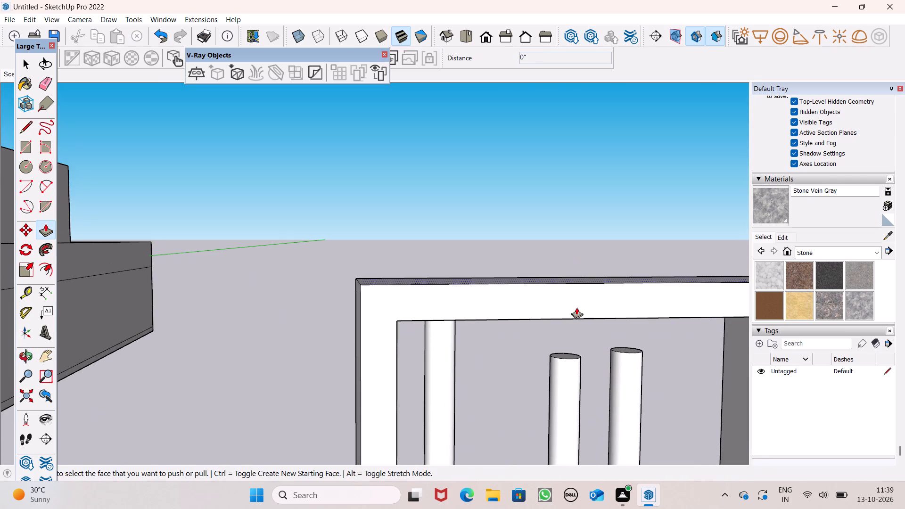
pyautogui.moveTo(566, 352); pyautogui.dragTo(575, 371, button='middle')
pyautogui.scroll(-4, 579, 355)
pyautogui.scroll(7, 589, 381)
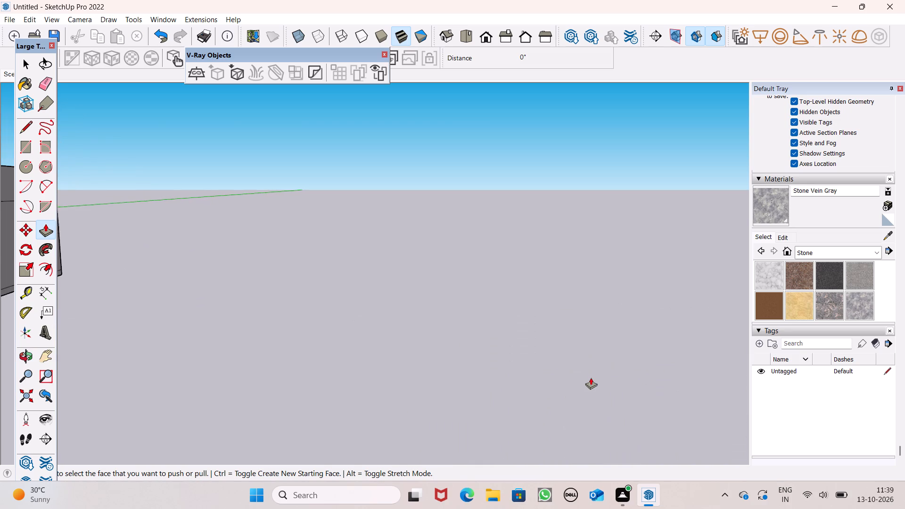
pyautogui.scroll(1, 591, 378)
pyautogui.scroll(-4, 591, 378)
pyautogui.moveTo(576, 405); pyautogui.dragTo(578, 360)
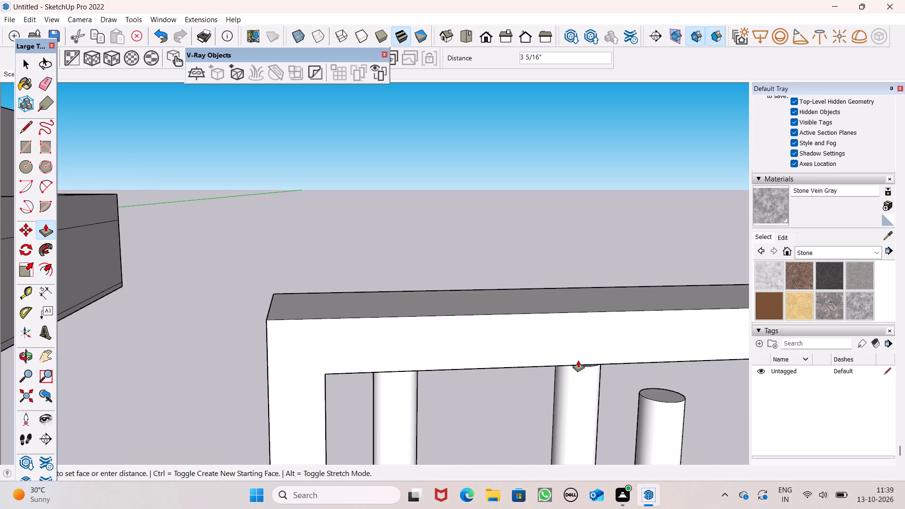
pyautogui.moveTo(578, 360); pyautogui.dragTo(579, 355)
pyautogui.moveTo(667, 394); pyautogui.dragTo(666, 361)
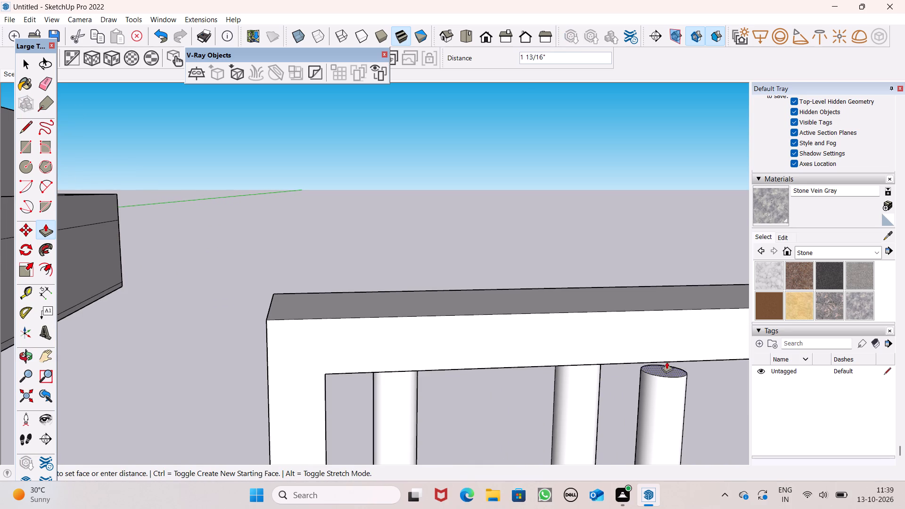
pyautogui.moveTo(666, 361); pyautogui.dragTo(663, 346)
# Push/Pull the first leaf's second round bar upward by about 1' 11 1/8" to the underside of the top rail.
pyautogui.scroll(-7, 606, 247)
pyautogui.scroll(8, 606, 280)
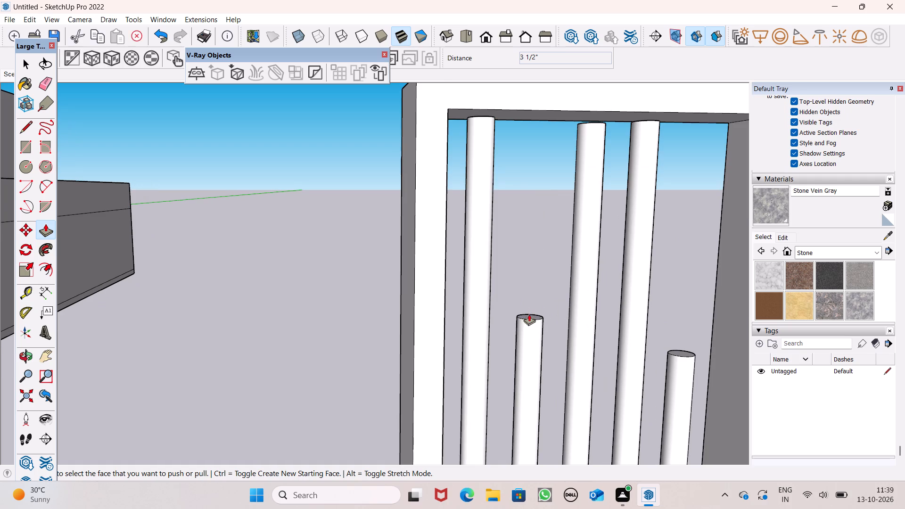
pyautogui.moveTo(529, 314); pyautogui.dragTo(527, 284)
pyautogui.moveTo(532, 321); pyautogui.dragTo(539, 373, button='middle')
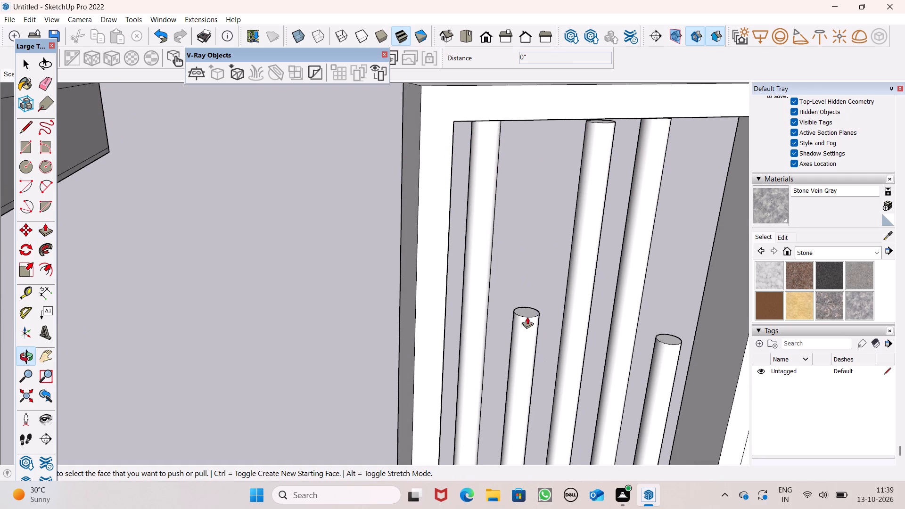
pyautogui.moveTo(525, 311); pyautogui.dragTo(560, 121)
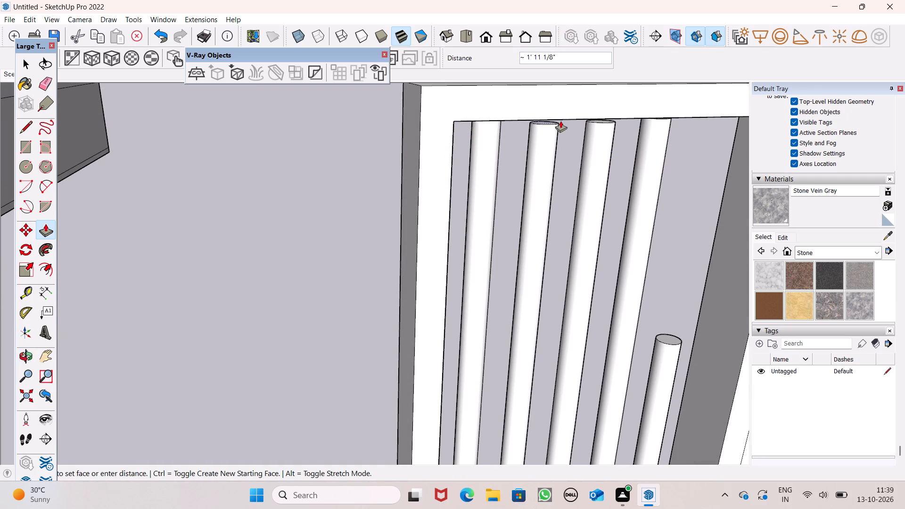
pyautogui.moveTo(560, 121); pyautogui.dragTo(561, 120)
# Push/Pull the top of the first leaf's third bar upward by about 7/16" to close the gap under the top rail.
pyautogui.scroll(10, 592, 102)
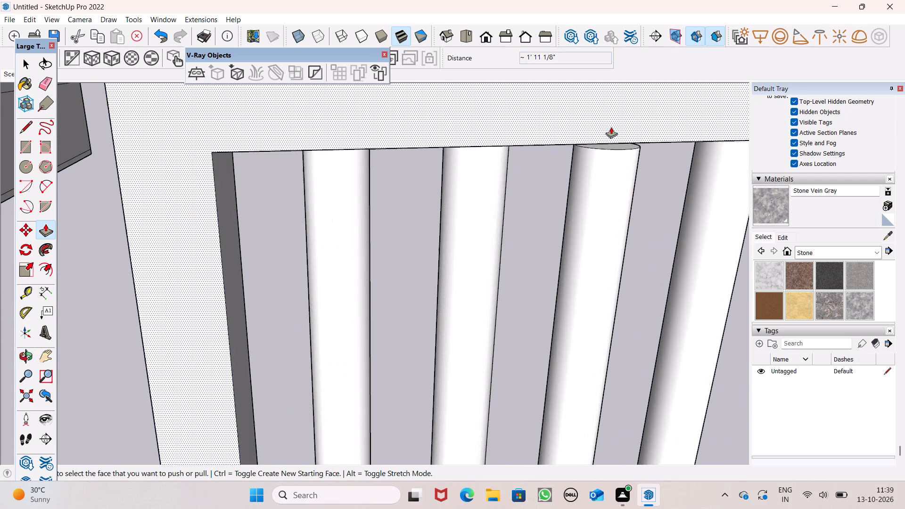
pyautogui.scroll(4, 613, 134)
pyautogui.moveTo(617, 149); pyautogui.dragTo(617, 140)
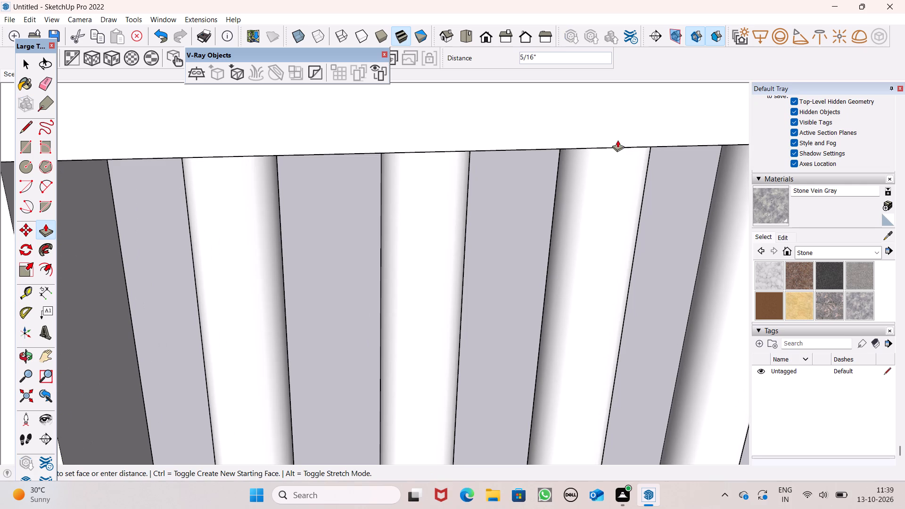
pyautogui.moveTo(617, 140); pyautogui.dragTo(617, 137)
# Push/Pull the first leaf's fifth round bar upward by about 2' 4 3/16" to the underside of the top rail.
pyautogui.scroll(-8, 556, 110)
pyautogui.scroll(-2, 602, 108)
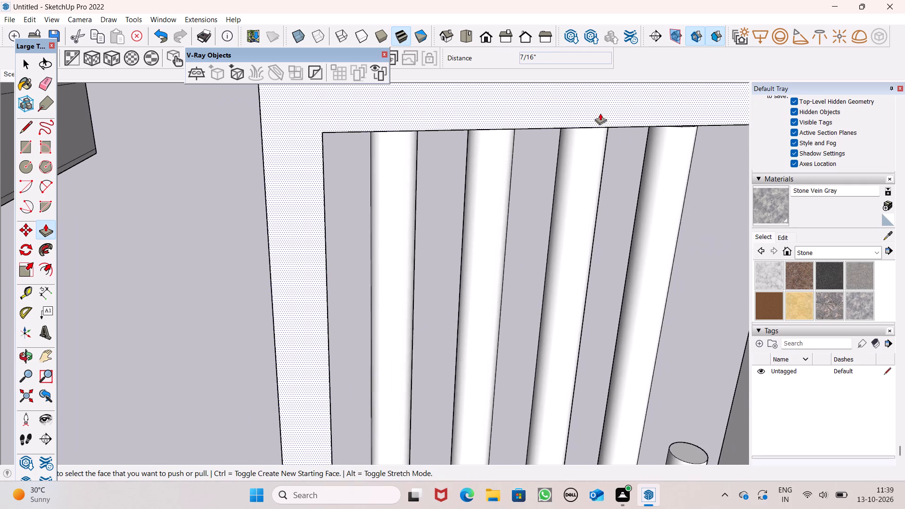
pyautogui.scroll(1, 597, 118)
pyautogui.scroll(-5, 596, 116)
pyautogui.scroll(-6, 560, 147)
pyautogui.scroll(3, 589, 168)
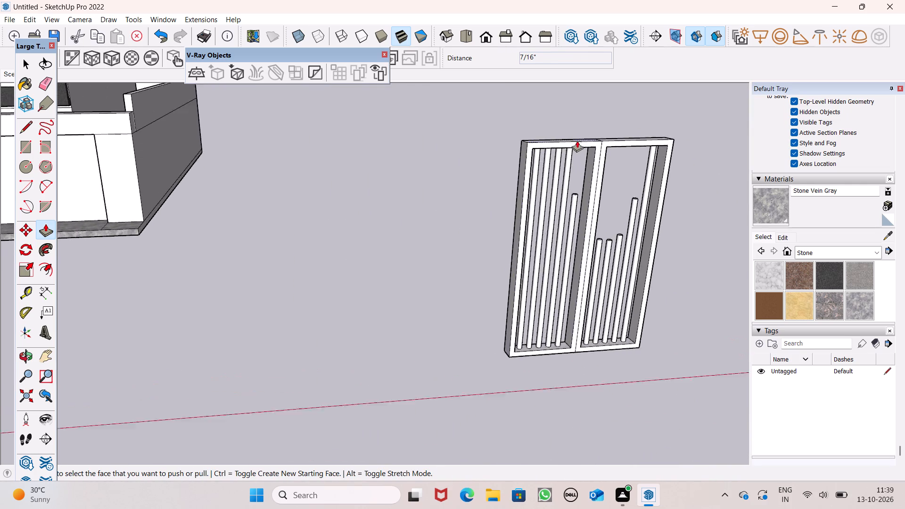
pyautogui.scroll(1, 577, 140)
pyautogui.scroll(-1, 577, 140)
pyautogui.scroll(9, 577, 140)
pyautogui.scroll(-3, 586, 145)
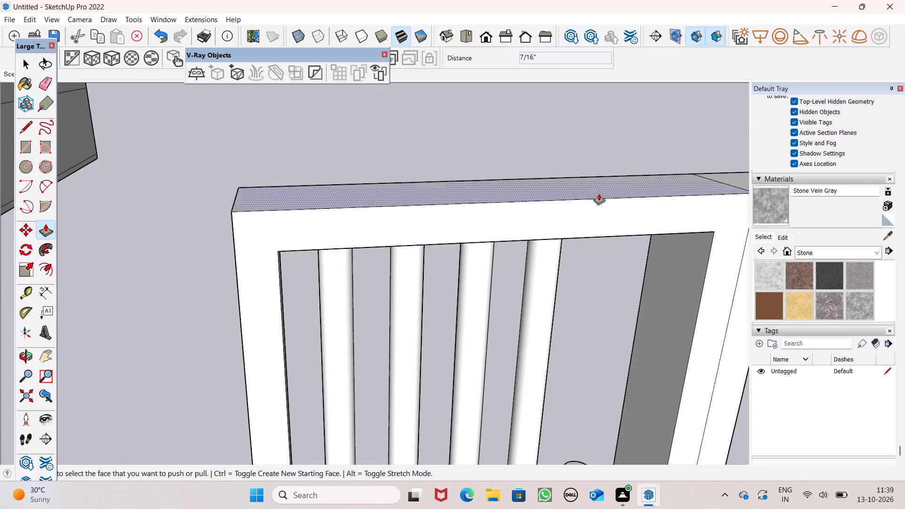
pyautogui.scroll(-1, 568, 179)
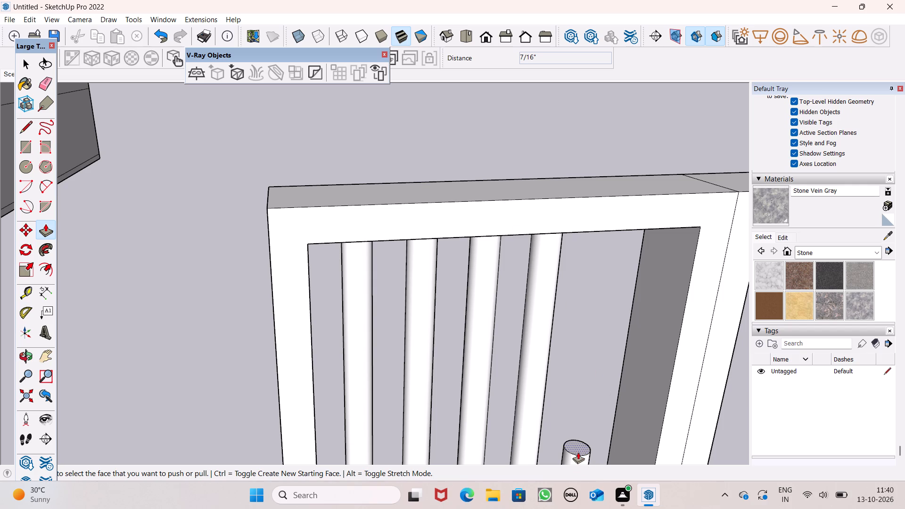
pyautogui.moveTo(578, 444); pyautogui.dragTo(573, 233)
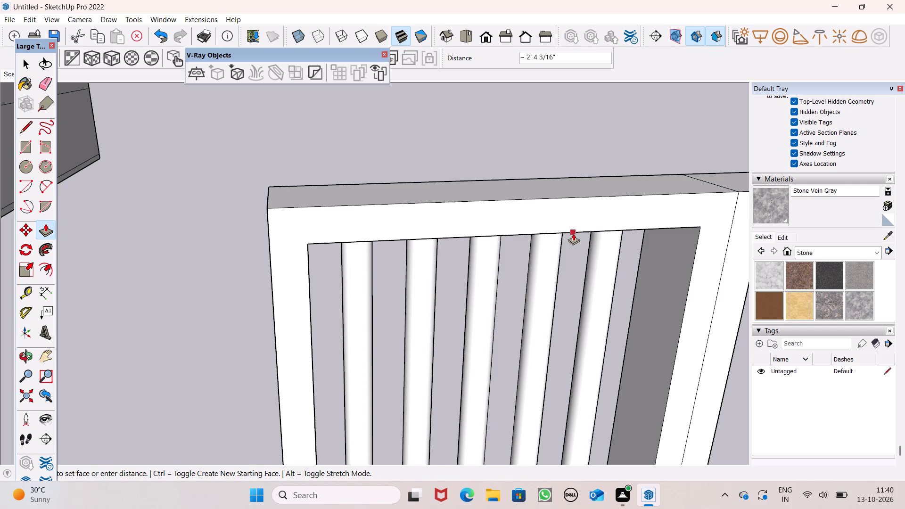
pyautogui.moveTo(573, 233); pyautogui.dragTo(573, 234)
# Push/Pull the second leaf's fourth round bar upward by about 2' 9" to the top rail.
pyautogui.scroll(-6, 378, 155)
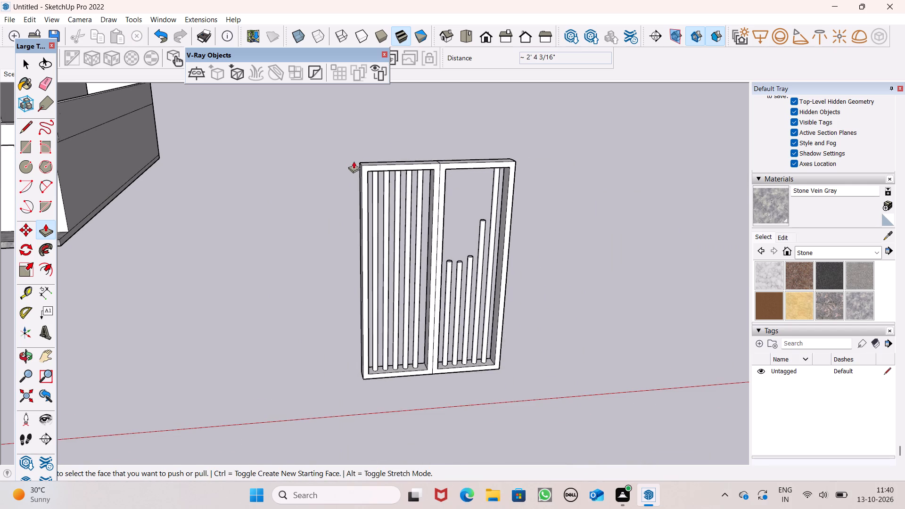
pyautogui.scroll(5, 440, 136)
pyautogui.scroll(-5, 438, 155)
pyautogui.scroll(2, 472, 231)
pyautogui.scroll(-1, 471, 231)
pyautogui.scroll(3, 470, 231)
pyautogui.scroll(-4, 478, 273)
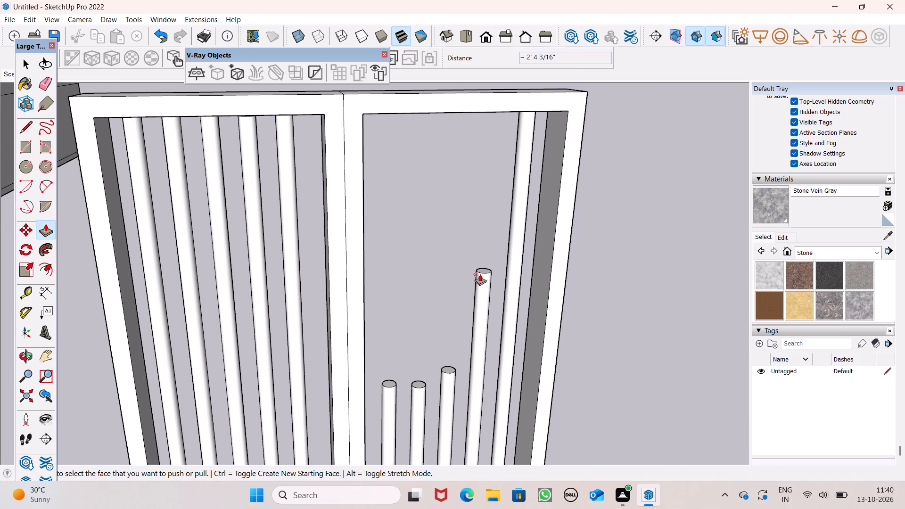
pyautogui.moveTo(484, 269); pyautogui.dragTo(492, 160)
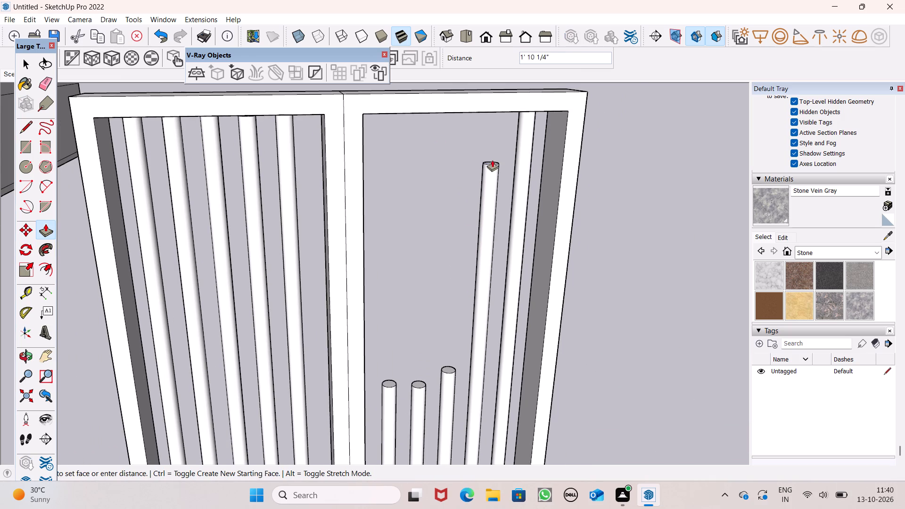
pyautogui.moveTo(492, 160); pyautogui.dragTo(503, 104)
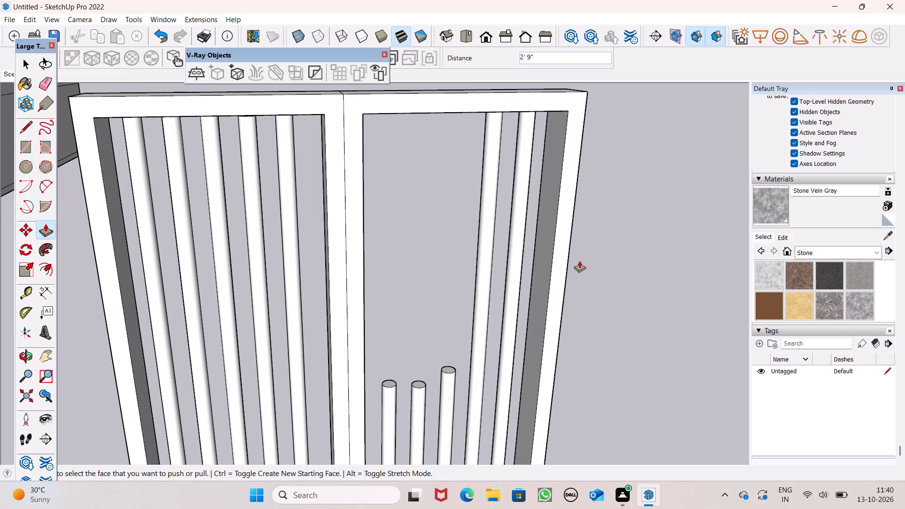
# Push/Pull the second leaf's third round bar upward by about 4' 6 9/16" to the top rail.
pyautogui.scroll(-1, 576, 254)
pyautogui.moveTo(569, 220); pyautogui.dragTo(647, 342, button='middle')
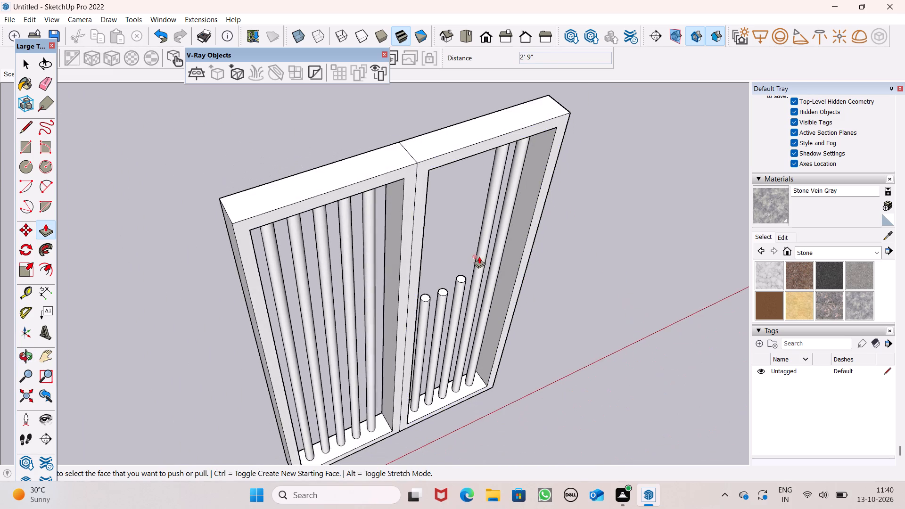
pyautogui.scroll(2, 479, 256)
pyautogui.moveTo(461, 281); pyautogui.dragTo(468, 149)
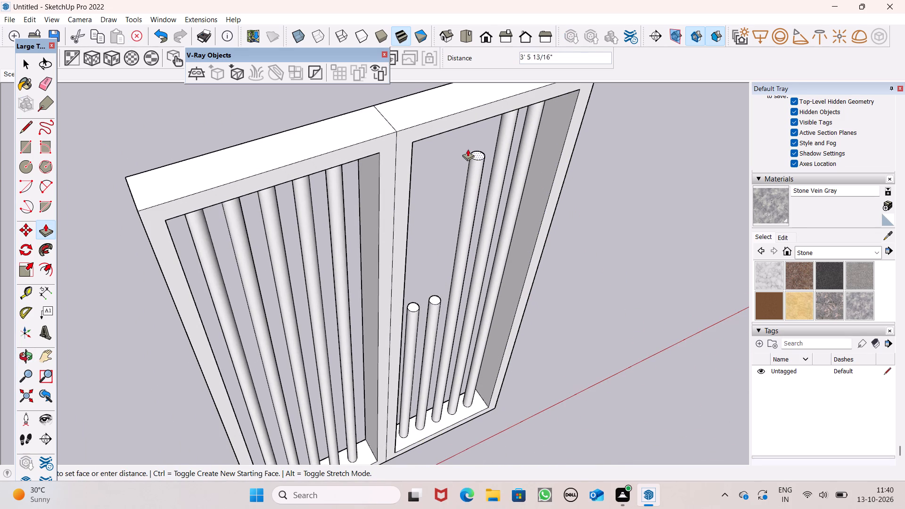
pyautogui.moveTo(468, 149); pyautogui.dragTo(461, 128)
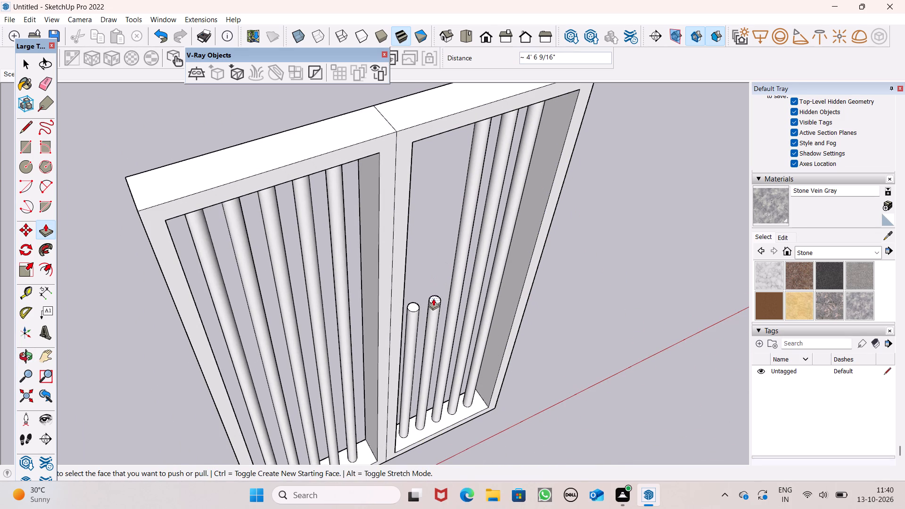
# Push/Pull the second leaf's second bar upward by about 4' 5 1/4" and its first bar by about 4' 6 1/8".
pyautogui.moveTo(431, 298); pyautogui.dragTo(443, 127)
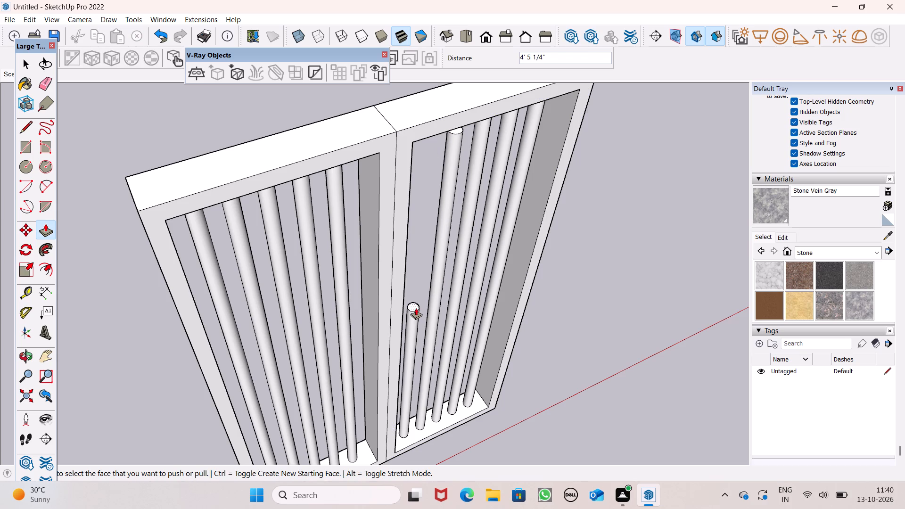
pyautogui.moveTo(415, 307); pyautogui.dragTo(427, 131)
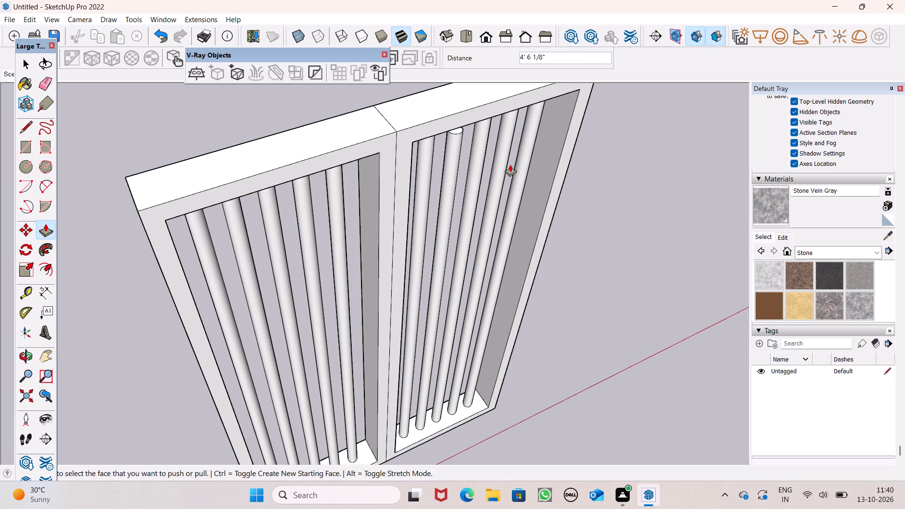
# Push/Pull the second leaf's first round bar, beside the meeting stile, upward by about 1 5/8" to the top rail.
pyautogui.moveTo(510, 162); pyautogui.dragTo(480, 116, button='middle')
pyautogui.scroll(1, 510, 162)
pyautogui.scroll(-8, 444, 212)
pyautogui.scroll(7, 443, 136)
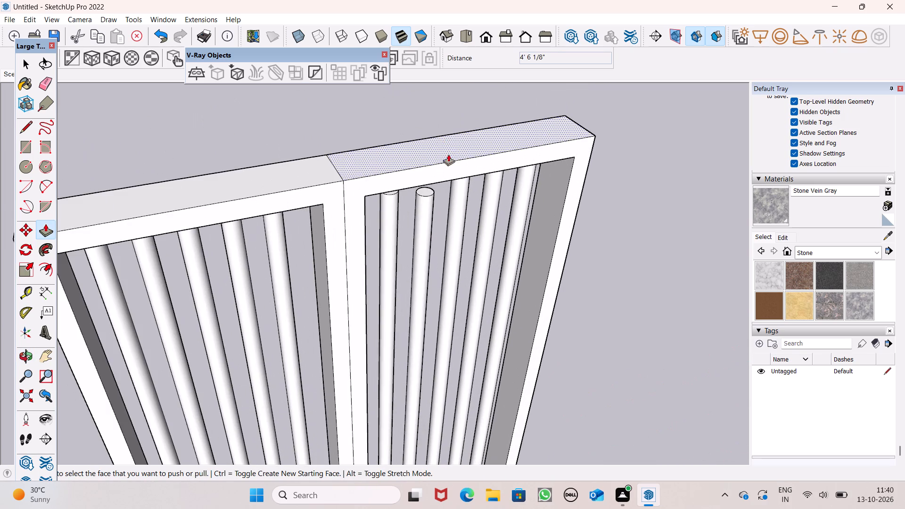
pyautogui.moveTo(448, 155); pyautogui.dragTo(452, 47, button='middle')
pyautogui.scroll(1, 450, 155)
pyautogui.scroll(3, 423, 190)
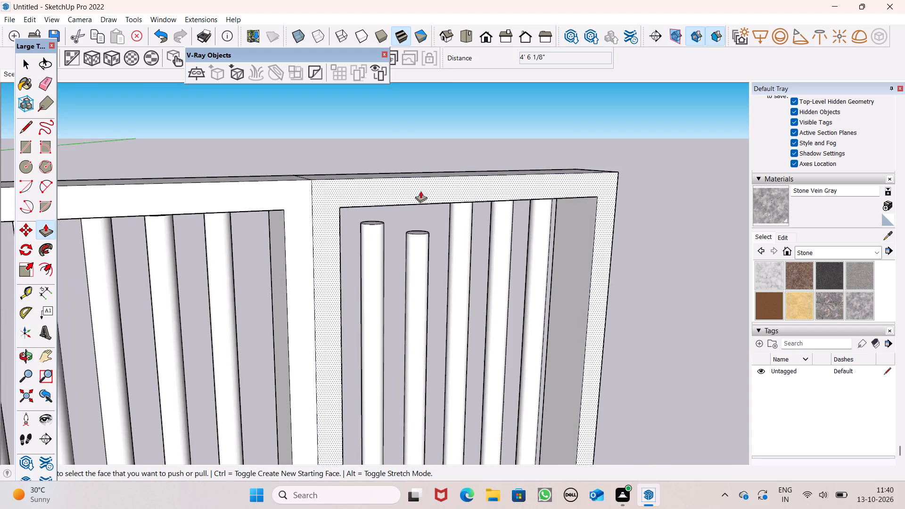
pyautogui.scroll(3, 420, 191)
pyautogui.moveTo(351, 234); pyautogui.dragTo(354, 222)
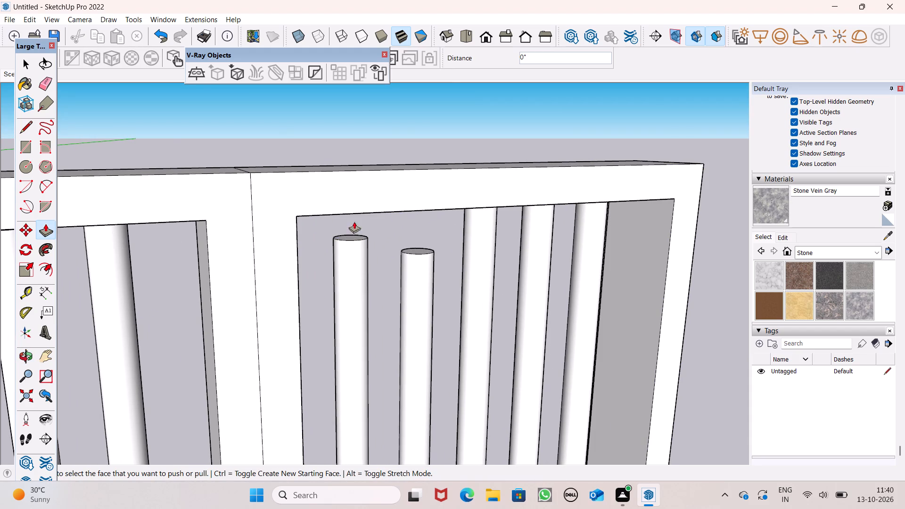
pyautogui.moveTo(354, 222); pyautogui.dragTo(354, 222)
pyautogui.moveTo(372, 240); pyautogui.dragTo(393, 279, button='middle')
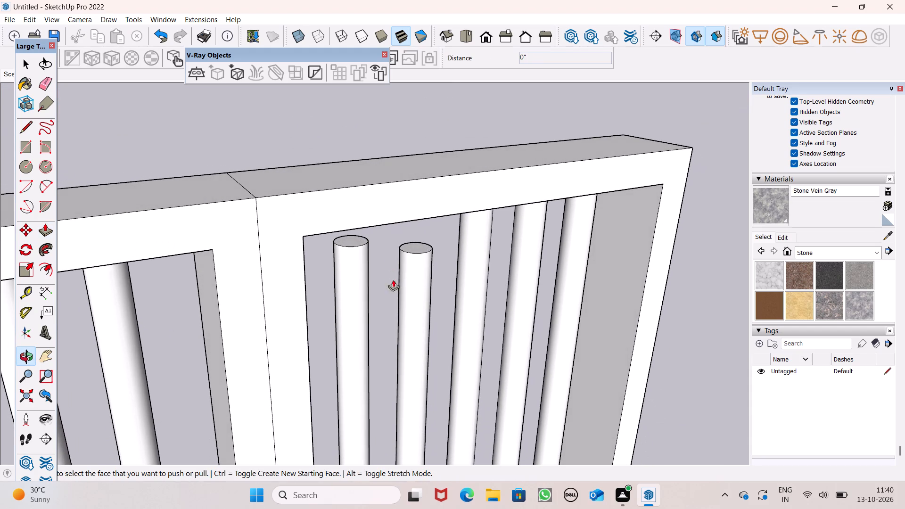
pyautogui.moveTo(353, 239); pyautogui.dragTo(348, 222)
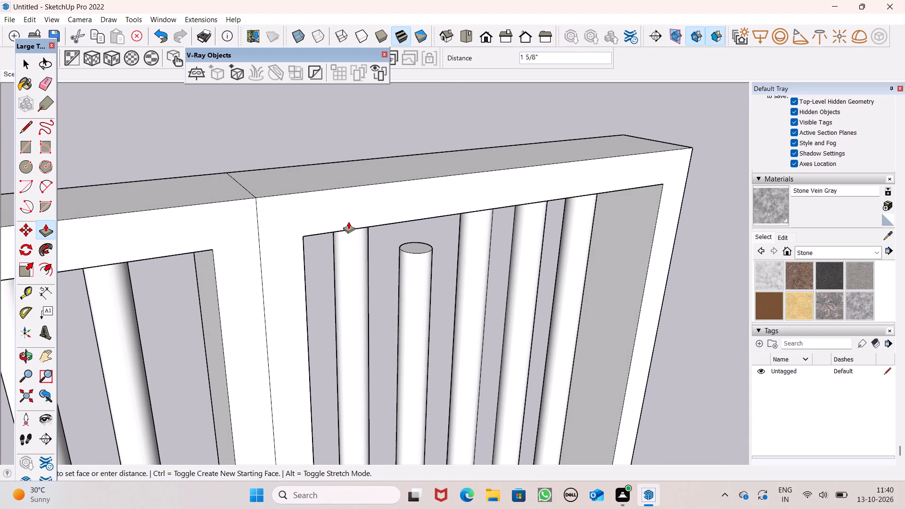
pyautogui.moveTo(348, 222); pyautogui.dragTo(348, 221)
# Push/Pull the second leaf's second round bar upward by about 4 1/16" to the top rail.
pyautogui.click(411, 241)
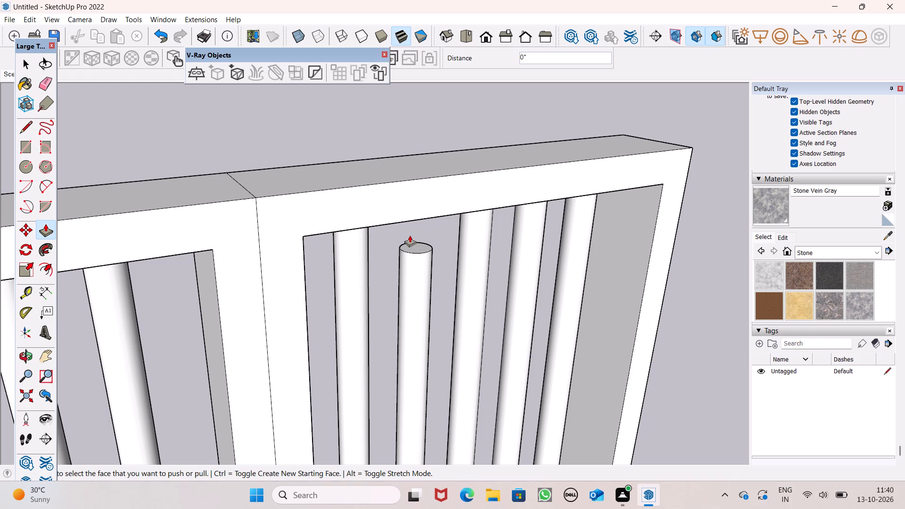
pyautogui.moveTo(412, 244); pyautogui.dragTo(408, 202)
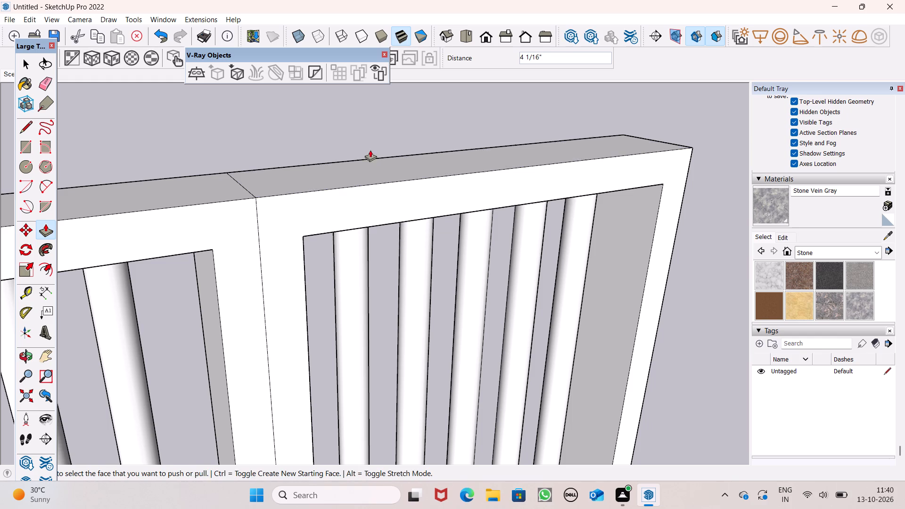
pyautogui.scroll(-12, 354, 128)
pyautogui.moveTo(513, 252); pyautogui.dragTo(417, 296, button='middle')
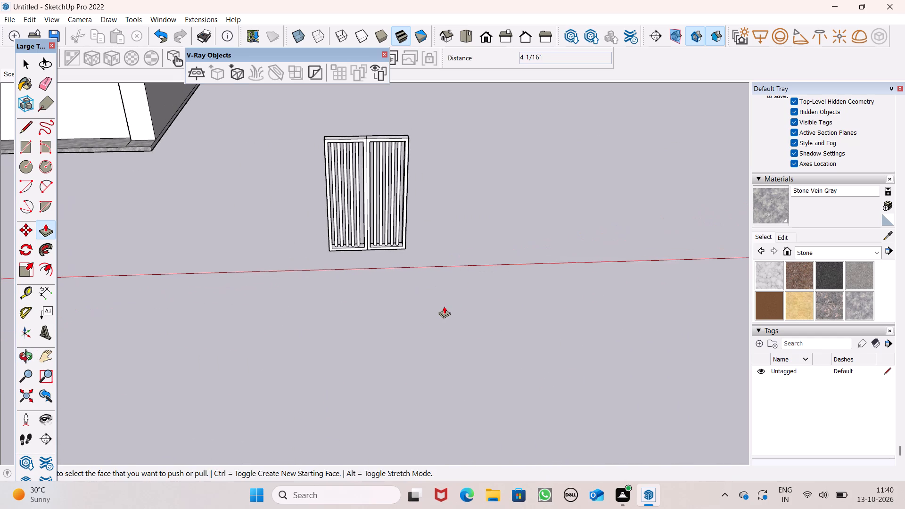
pyautogui.press('space')
# Paint the front frame faces and top faces of both gate leaves with Color M07 from the Colors collection.
pyautogui.scroll(-1, 469, 292)
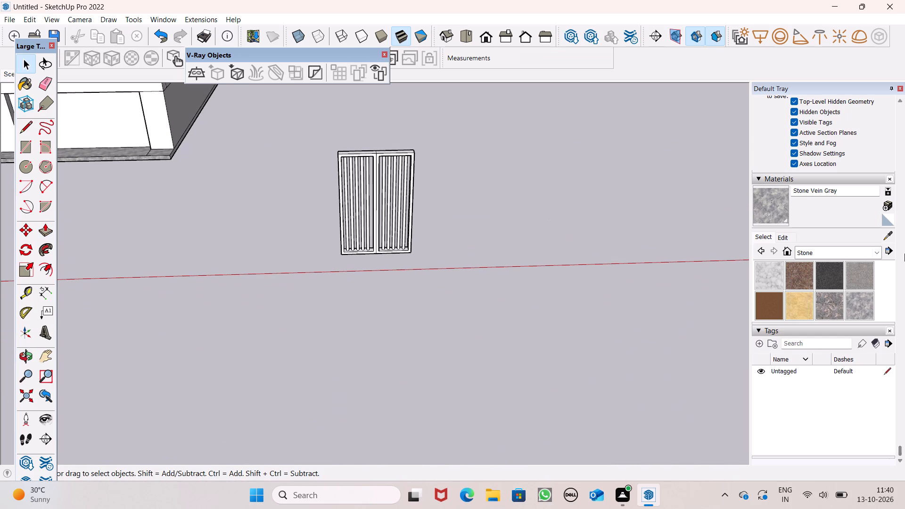
pyautogui.click(878, 250)
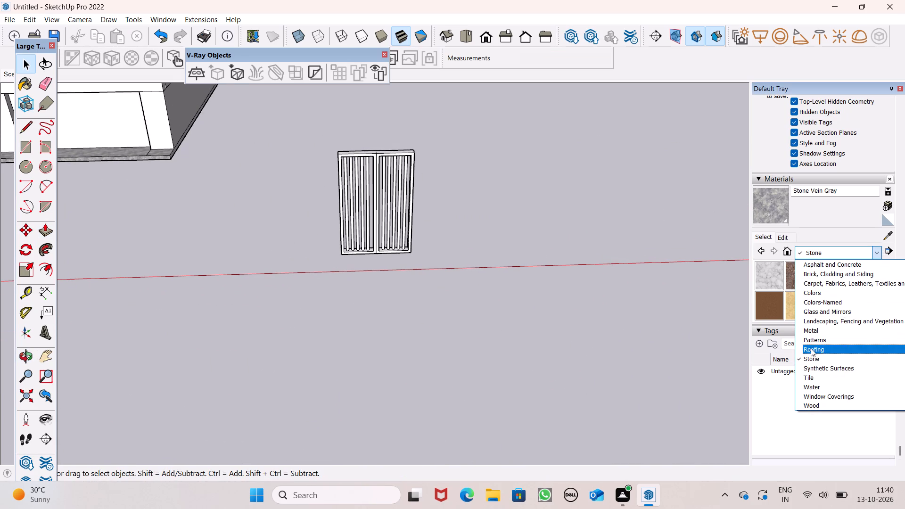
pyautogui.click(817, 292)
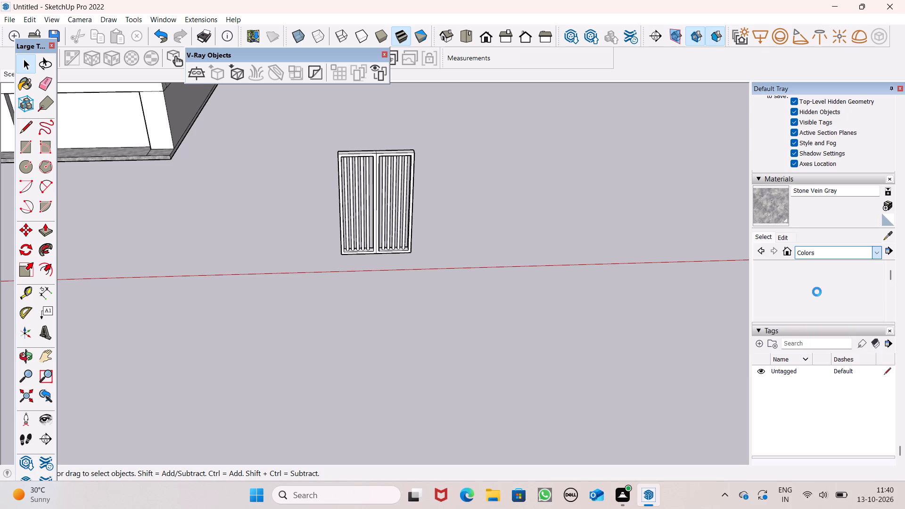
pyautogui.scroll(-1, 815, 294)
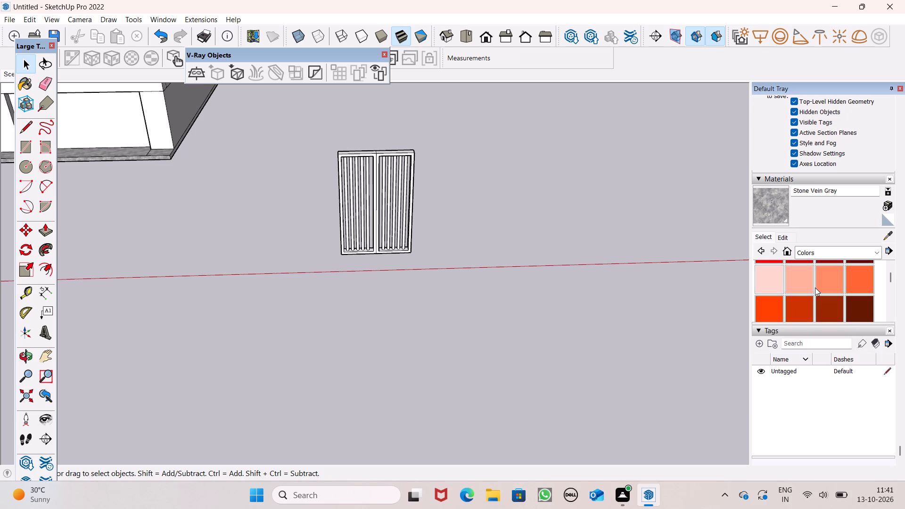
pyautogui.scroll(-9, 815, 287)
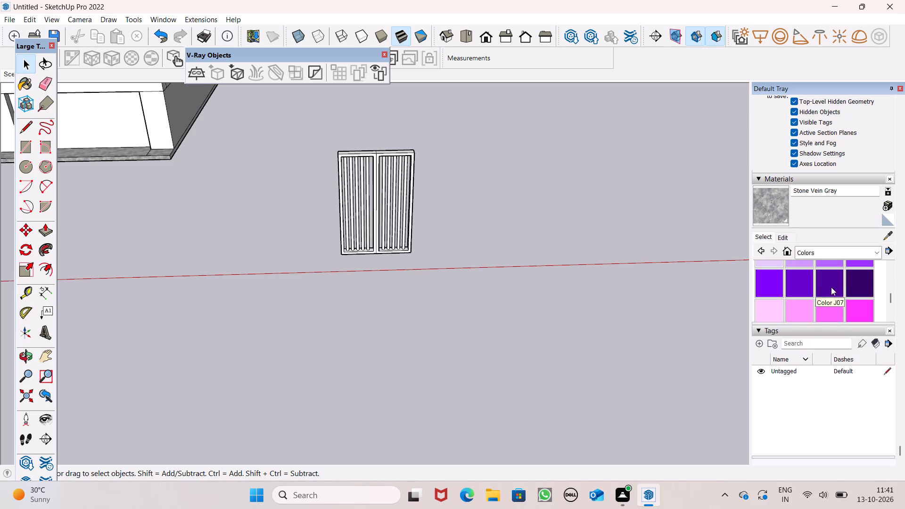
pyautogui.scroll(-3, 834, 285)
pyautogui.click(849, 289)
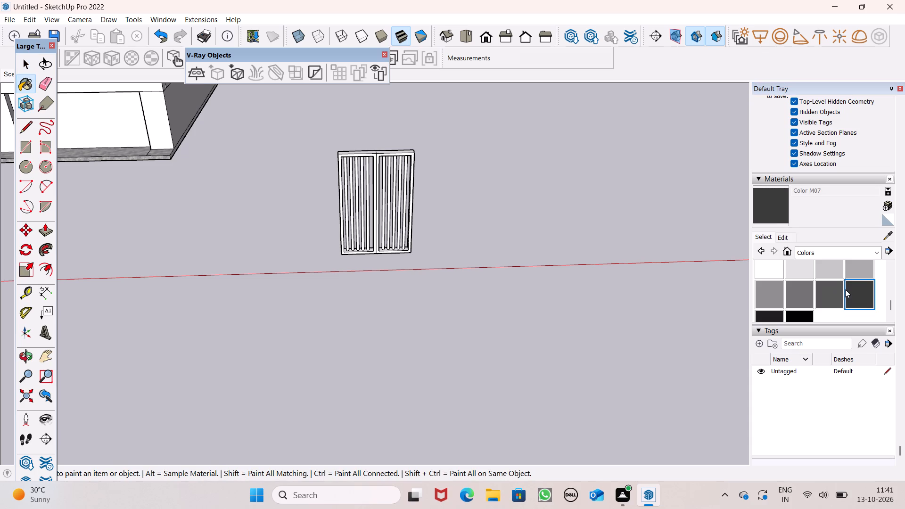
pyautogui.scroll(5, 325, 152)
pyautogui.scroll(2, 392, 150)
pyautogui.scroll(-1, 392, 150)
pyautogui.scroll(7, 392, 151)
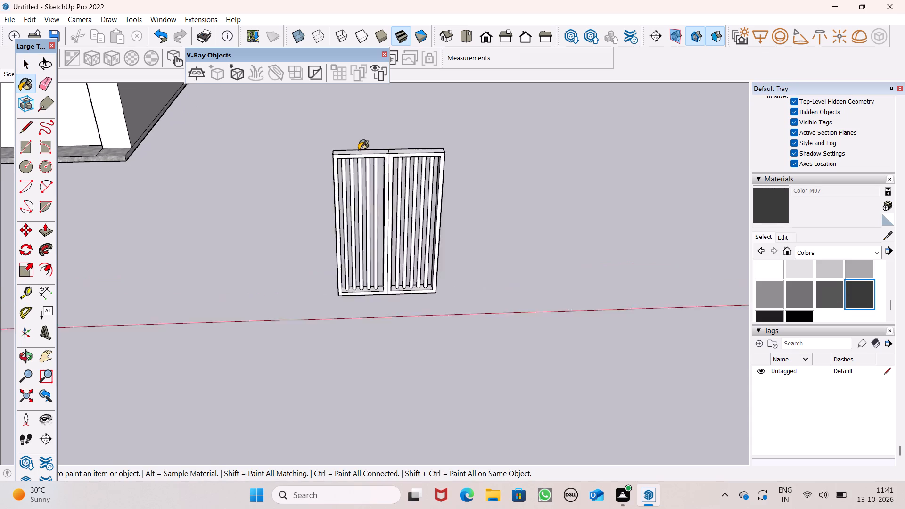
pyautogui.scroll(10, 359, 150)
pyautogui.click(414, 156)
pyautogui.click(434, 148)
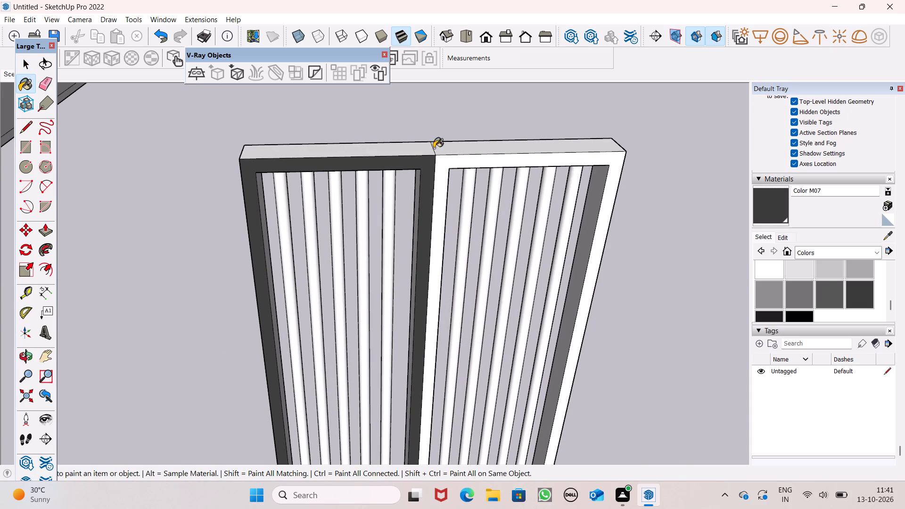
pyautogui.click(421, 152)
pyautogui.moveTo(441, 146); pyautogui.dragTo(442, 152)
pyautogui.click(443, 172)
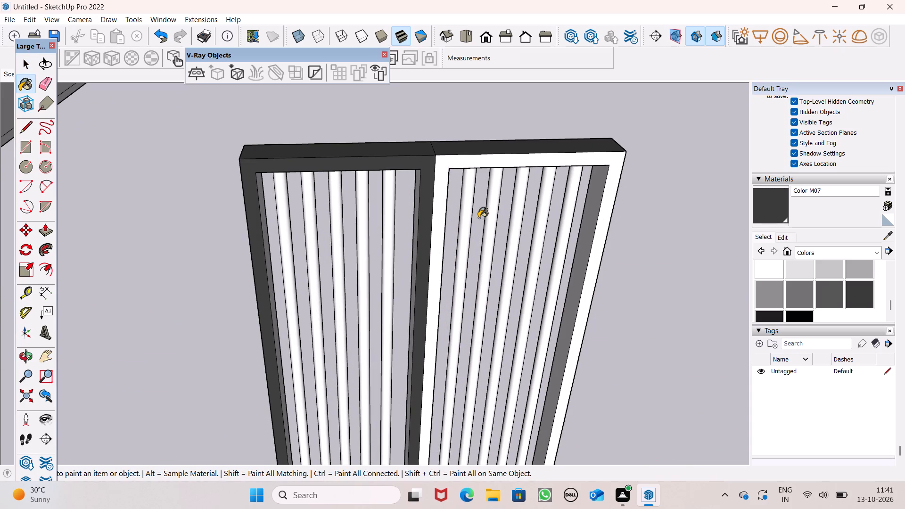
# Paint all five round bars in each gate leaf with Color M07.
pyautogui.click(467, 218)
pyautogui.click(493, 208)
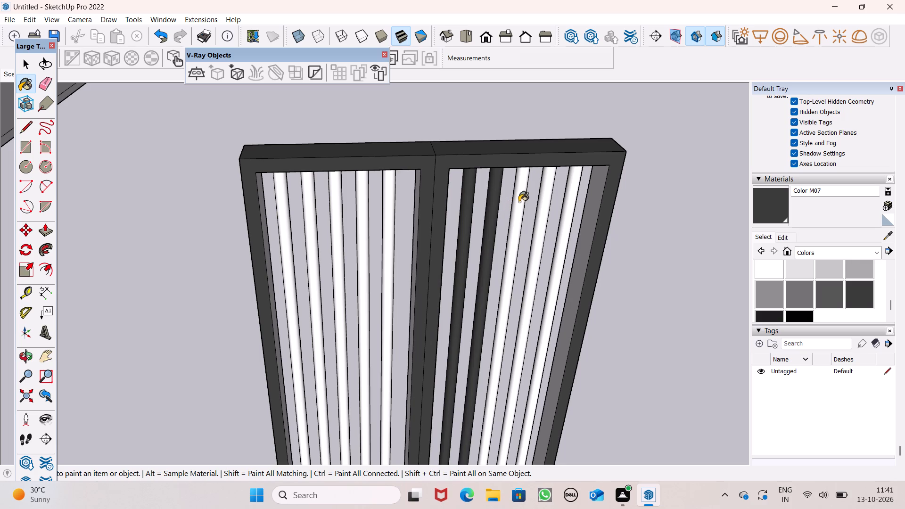
pyautogui.click(519, 202)
pyautogui.click(544, 198)
pyautogui.click(577, 196)
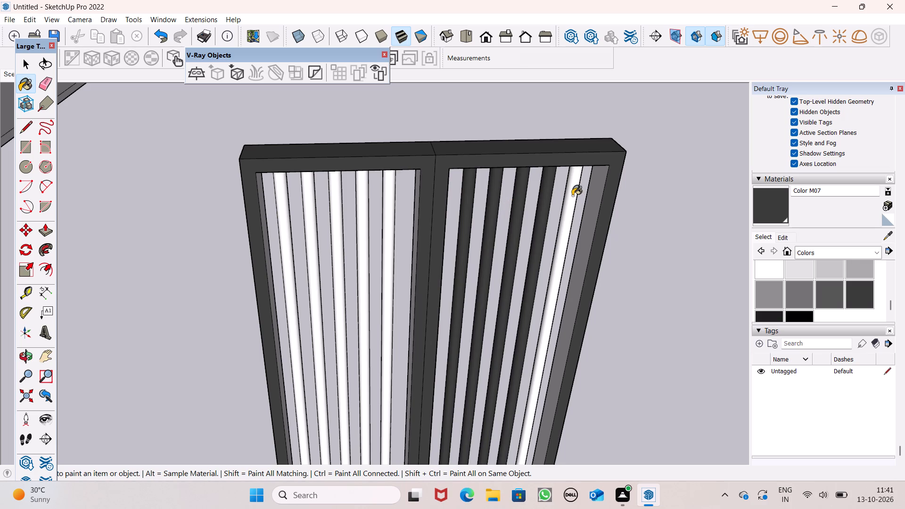
pyautogui.click(383, 216)
pyautogui.click(363, 222)
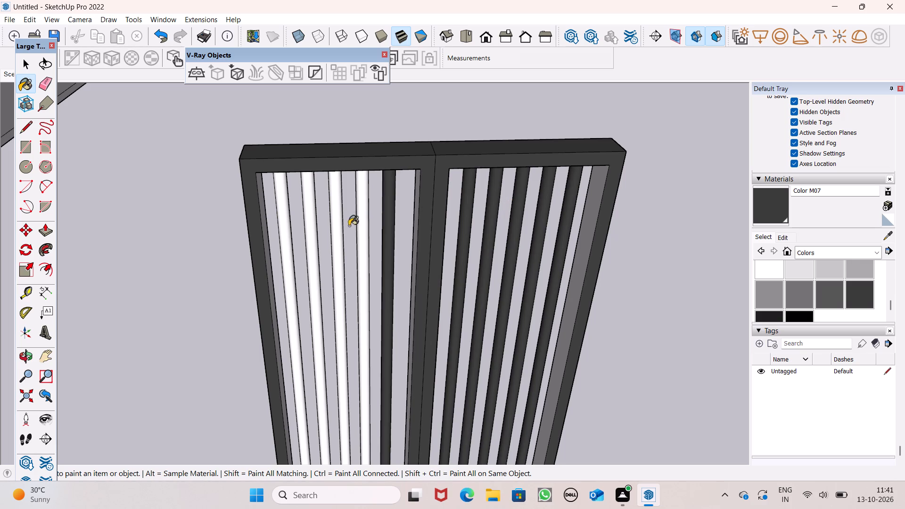
pyautogui.click(337, 227)
pyautogui.click(313, 229)
pyautogui.click(280, 228)
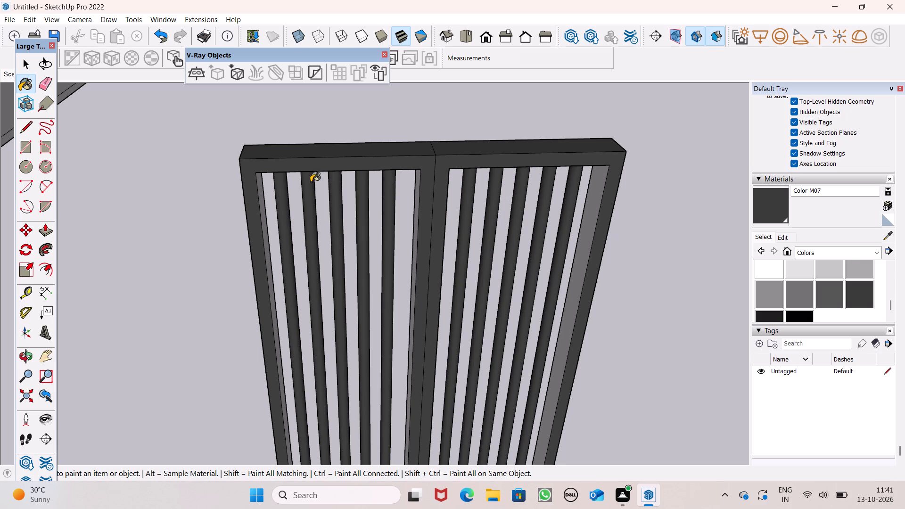
# Paint the first leaf's inner outer-stile face, the second leaf's inner meeting-stile face and both bottom rails' upper faces with Color M07.
pyautogui.scroll(-3, 339, 133)
pyautogui.moveTo(345, 202); pyautogui.dragTo(235, 210, button='middle')
pyautogui.scroll(2, 317, 269)
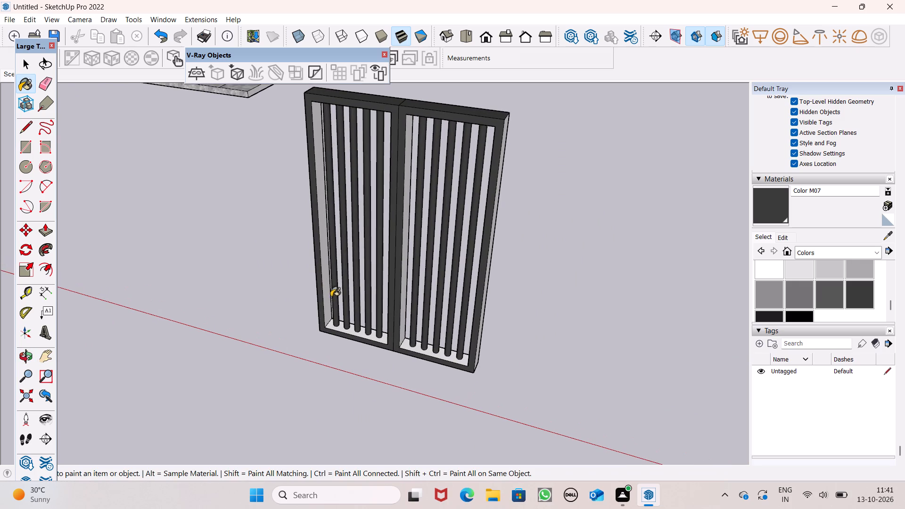
pyautogui.click(326, 299)
pyautogui.scroll(1, 339, 303)
pyautogui.scroll(-1, 334, 302)
pyautogui.scroll(5, 337, 299)
pyautogui.scroll(7, 372, 345)
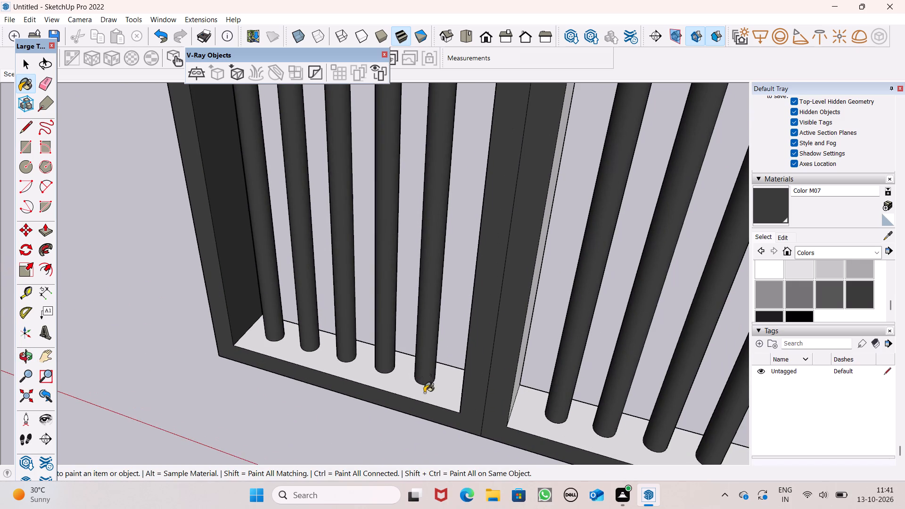
pyautogui.click(425, 393)
pyautogui.moveTo(543, 389); pyautogui.dragTo(505, 386, button='middle')
pyautogui.click(507, 386)
pyautogui.click(515, 444)
# Paint the first leaf's inner meeting-stile face and its outer end face with Color M07.
pyautogui.moveTo(485, 401); pyautogui.dragTo(843, 431, button='middle')
pyautogui.scroll(1, 843, 435)
pyautogui.click(467, 277)
pyautogui.scroll(-4, 580, 300)
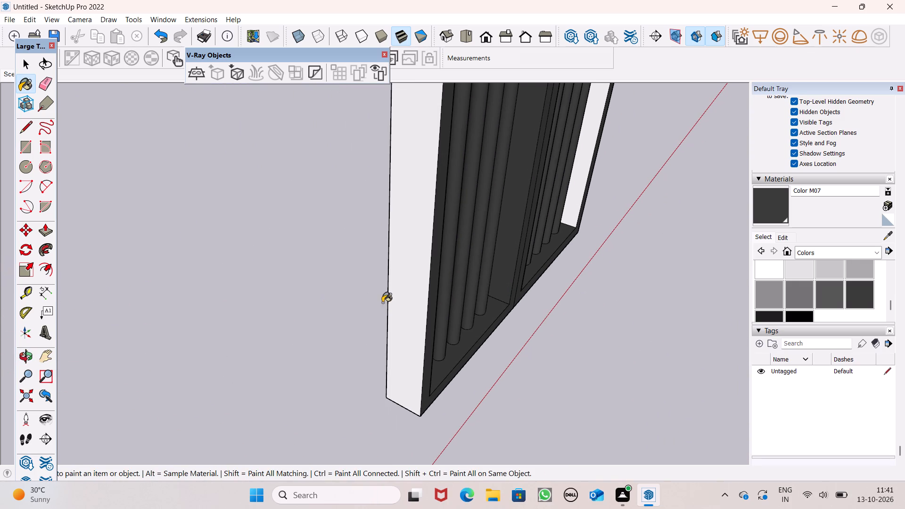
pyautogui.click(435, 304)
# Paint the inner and outer side faces of the second leaf's outer stile with Color M07.
pyautogui.scroll(-6, 435, 313)
pyautogui.scroll(-4, 474, 302)
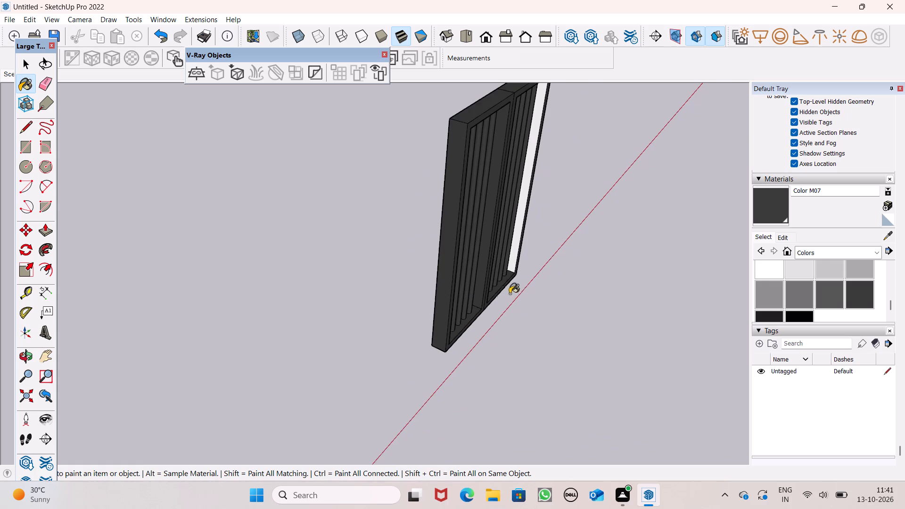
pyautogui.moveTo(515, 291); pyautogui.dragTo(404, 286, button='middle')
pyautogui.scroll(2, 577, 133)
pyautogui.scroll(-1, 587, 124)
pyautogui.scroll(4, 587, 124)
pyautogui.click(568, 156)
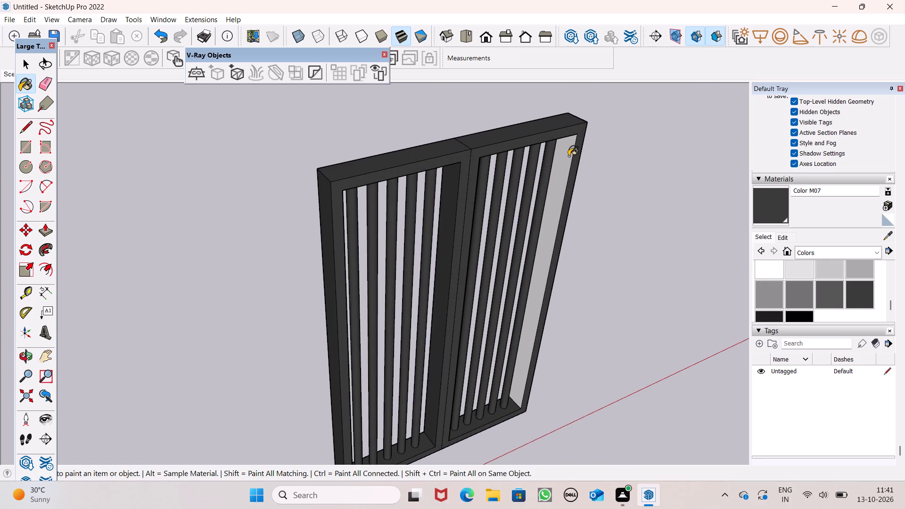
pyautogui.moveTo(631, 217); pyautogui.dragTo(233, 192, button='middle')
pyautogui.scroll(1, 235, 191)
pyautogui.click(508, 280)
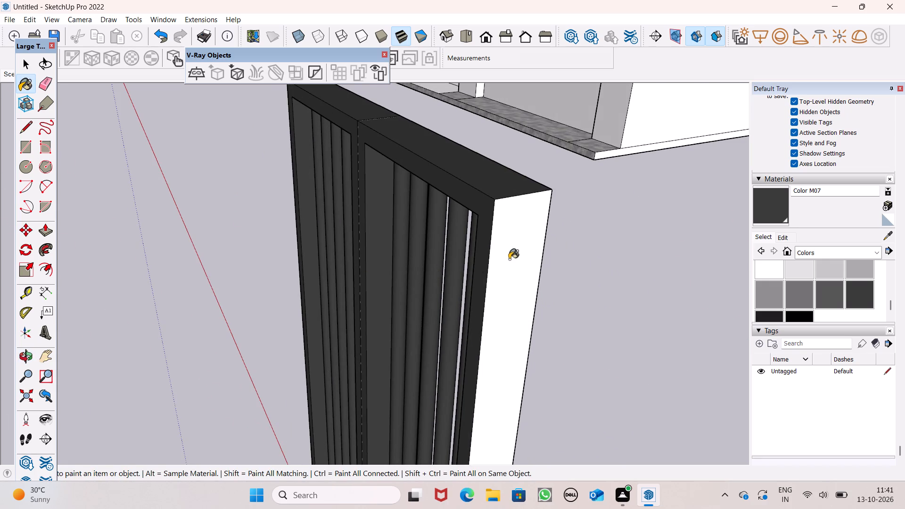
# Paint the rear frame faces of both gate leaves with Color M07.
pyautogui.scroll(-2, 519, 237)
pyautogui.moveTo(541, 278); pyautogui.dragTo(95, 239, button='middle')
pyautogui.scroll(1, 447, 286)
pyautogui.click(384, 144)
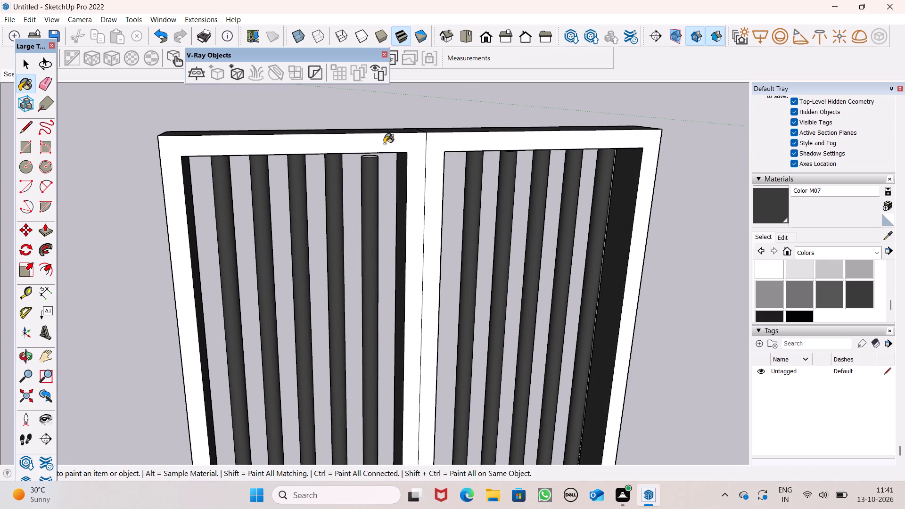
pyautogui.click(438, 147)
# Paint the undersides of both gate leaves' top rails with Color M07.
pyautogui.scroll(1, 441, 141)
pyautogui.moveTo(444, 141); pyautogui.dragTo(447, 140, button='middle')
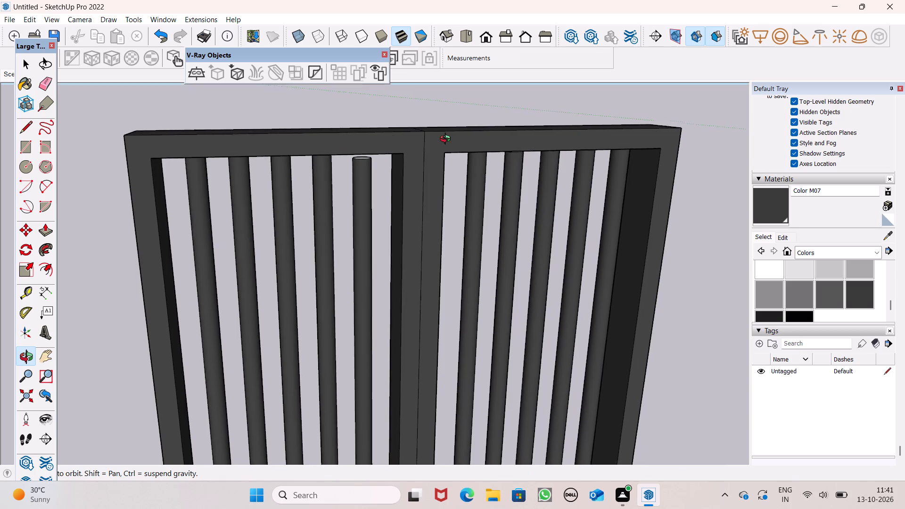
pyautogui.moveTo(447, 140); pyautogui.dragTo(314, 74, button='middle')
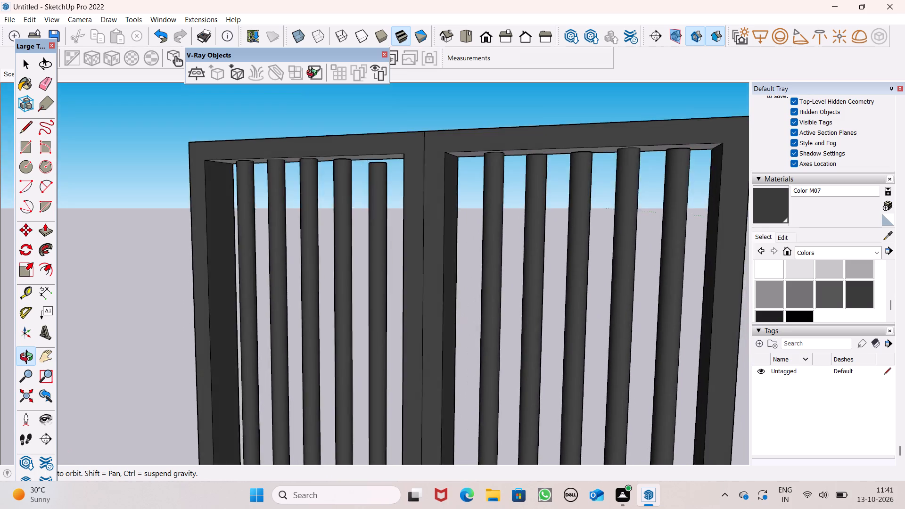
pyautogui.moveTo(314, 74); pyautogui.dragTo(314, 55, button='middle')
pyautogui.scroll(4, 321, 140)
pyautogui.moveTo(361, 177); pyautogui.dragTo(368, 131, button='middle')
pyautogui.scroll(1, 368, 131)
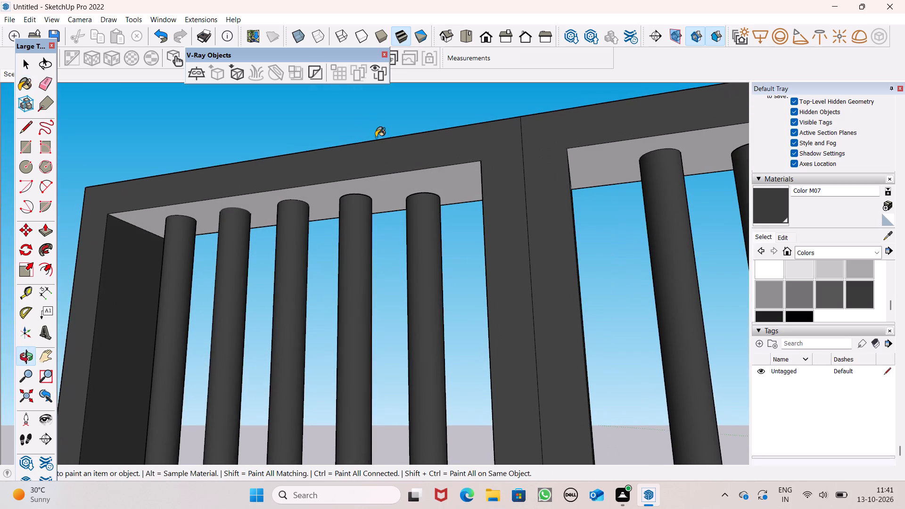
pyautogui.click(434, 179)
pyautogui.click(655, 144)
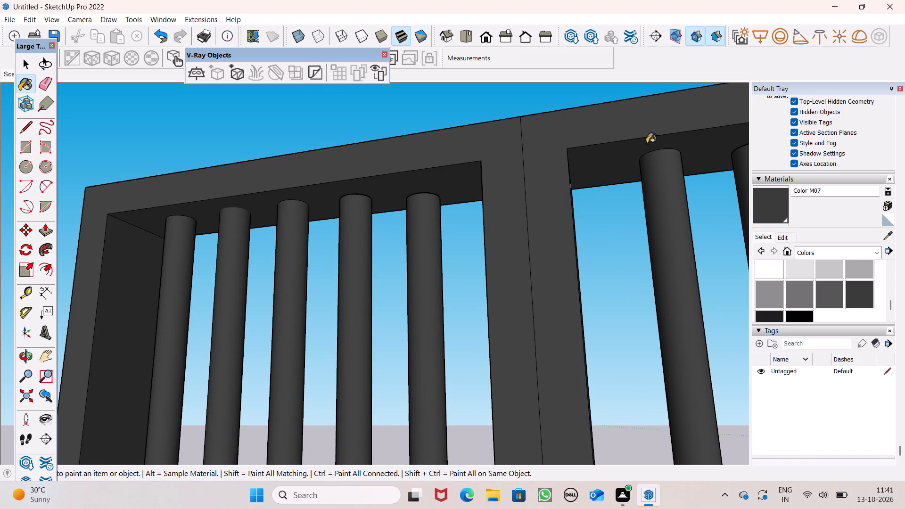
# Push/Pull the top of the short gate bar nearest the stile up about 1 1/16" to the top rail's underside.
pyautogui.click(45, 228)
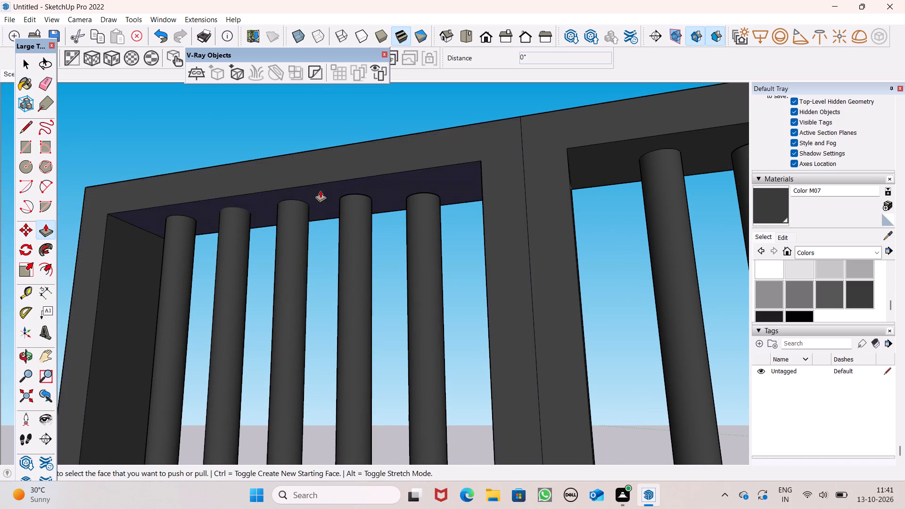
pyautogui.moveTo(362, 203); pyautogui.dragTo(486, 311, button='middle')
pyautogui.scroll(1, 362, 203)
pyautogui.scroll(10, 461, 190)
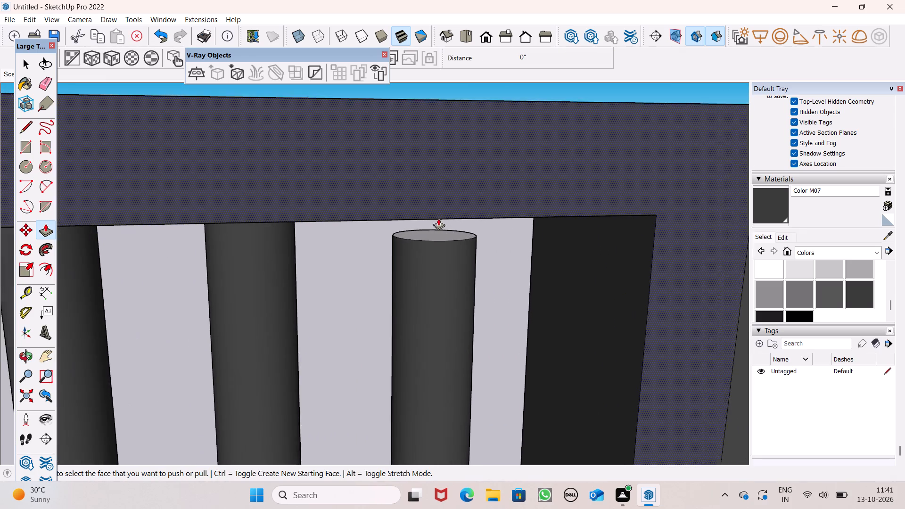
pyautogui.scroll(3, 438, 222)
pyautogui.scroll(-4, 439, 217)
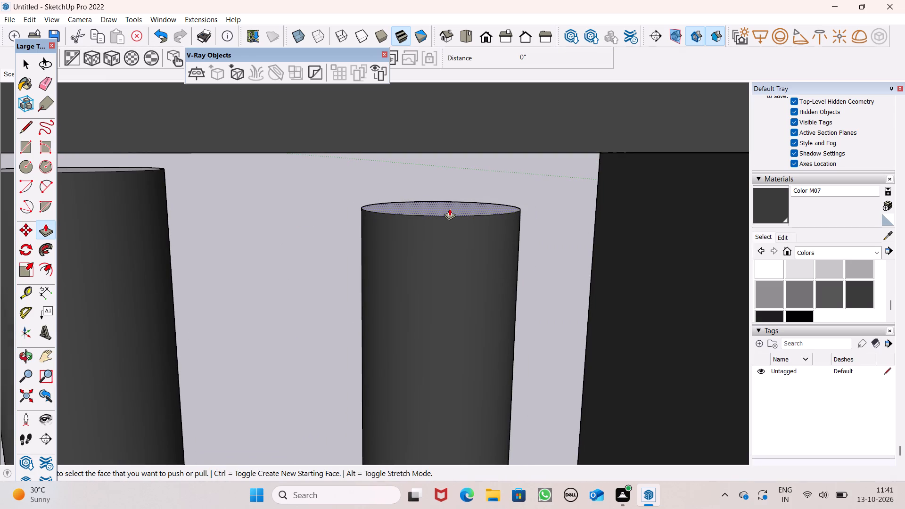
pyautogui.moveTo(449, 208); pyautogui.dragTo(438, 150)
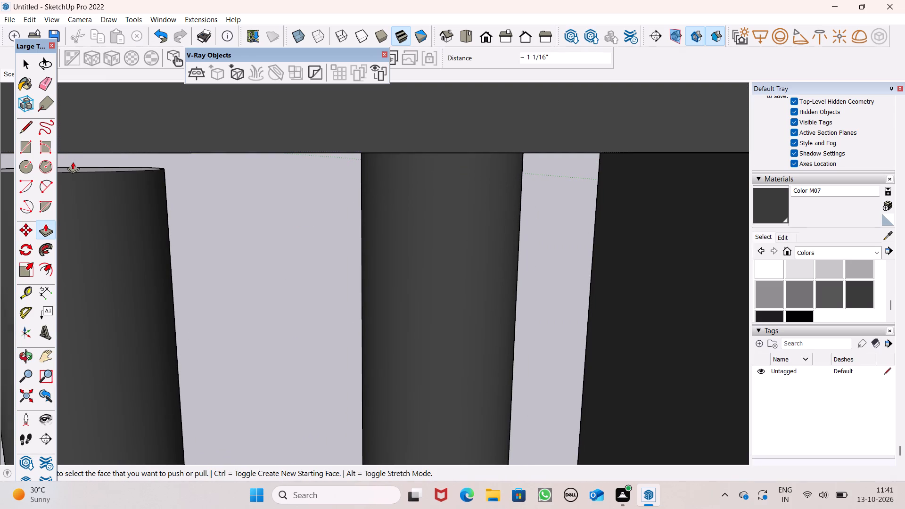
# Push/Pull the top of the neighbouring short gate bar up about 5/16" to meet the top rail's underside.
pyautogui.moveTo(72, 166); pyautogui.dragTo(80, 153)
pyautogui.scroll(-1, 84, 174)
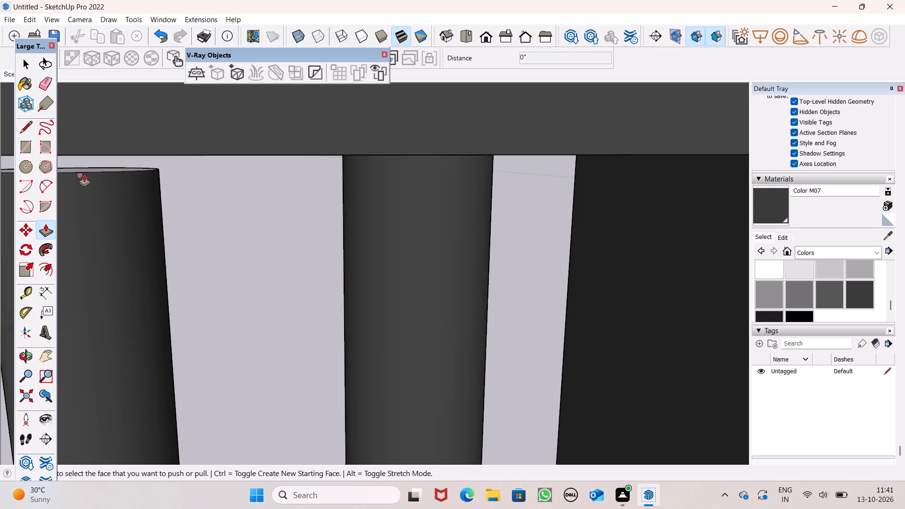
pyautogui.scroll(-1, 84, 175)
pyautogui.moveTo(87, 178); pyautogui.dragTo(101, 178, button='middle')
pyautogui.scroll(5, 48, 168)
pyautogui.scroll(-1, 51, 167)
pyautogui.scroll(1, 51, 167)
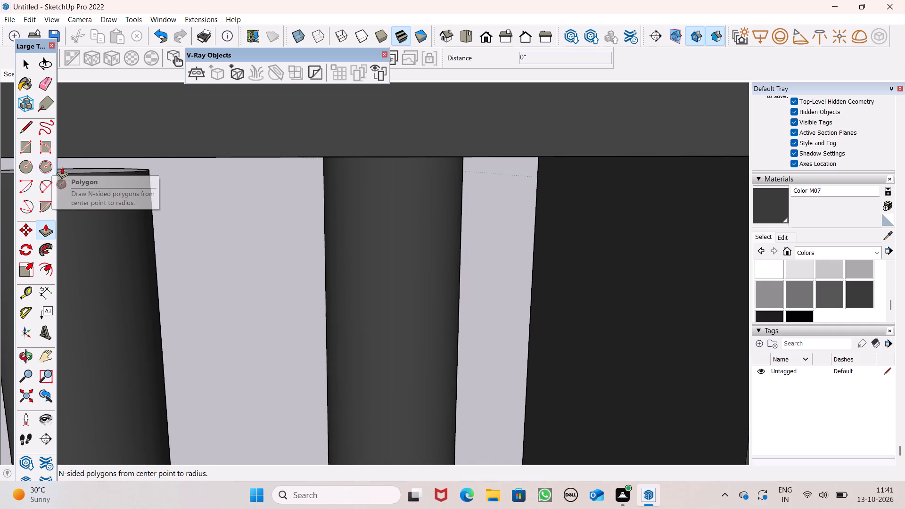
pyautogui.scroll(6, 82, 160)
pyautogui.scroll(-4, 86, 169)
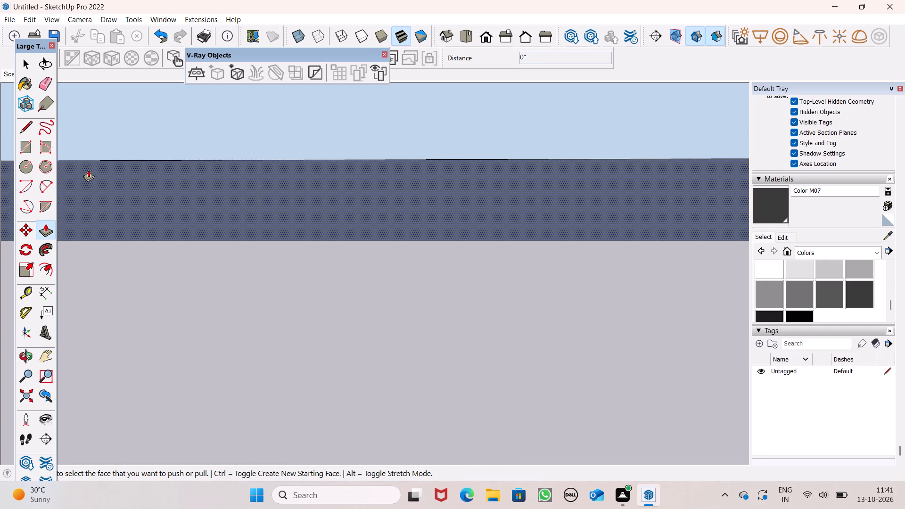
pyautogui.scroll(-3, 315, 164)
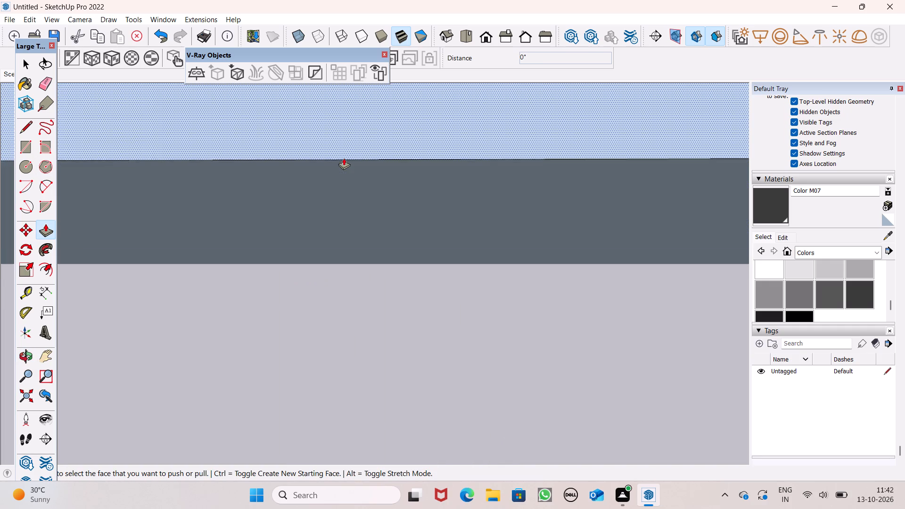
pyautogui.scroll(-6, 344, 158)
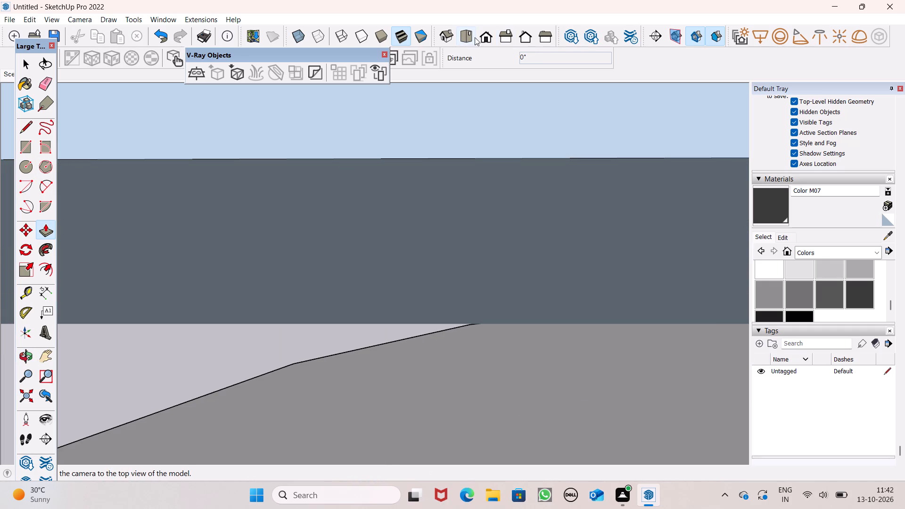
pyautogui.click(481, 37)
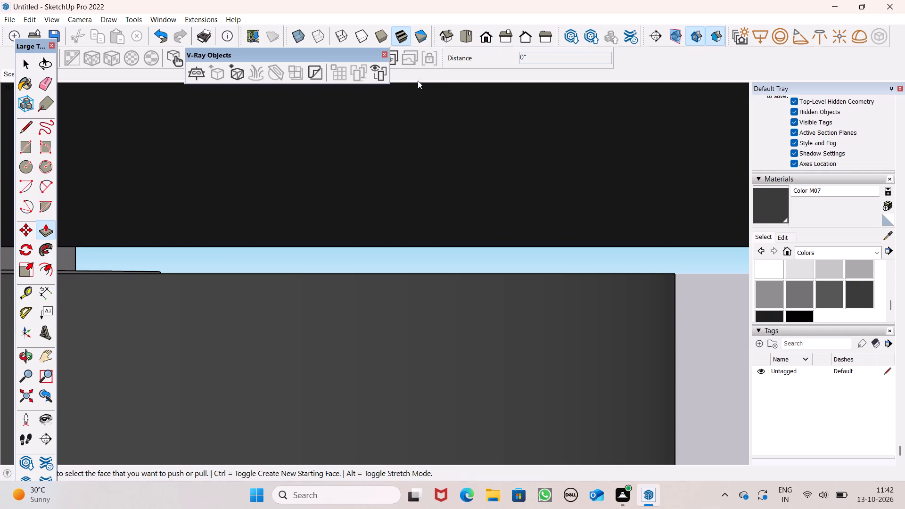
pyautogui.scroll(-2, 428, 94)
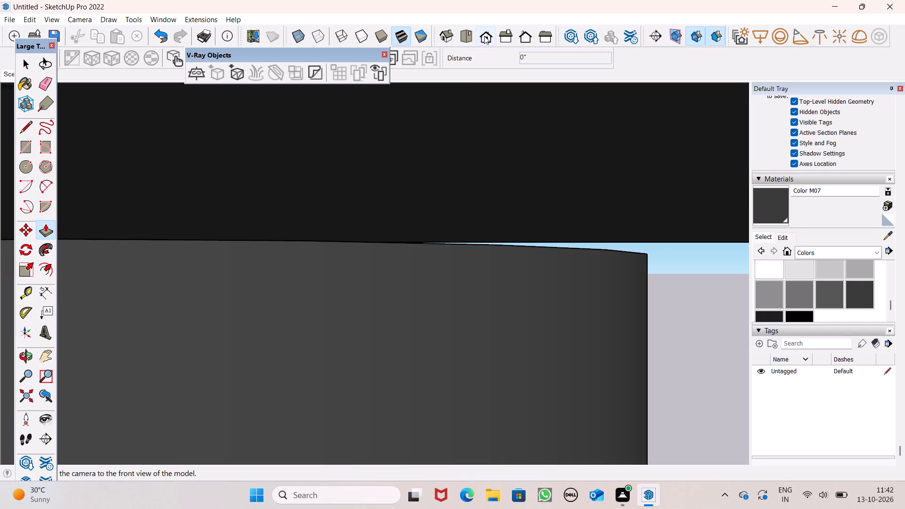
pyautogui.click(484, 36)
pyautogui.scroll(-2, 518, 88)
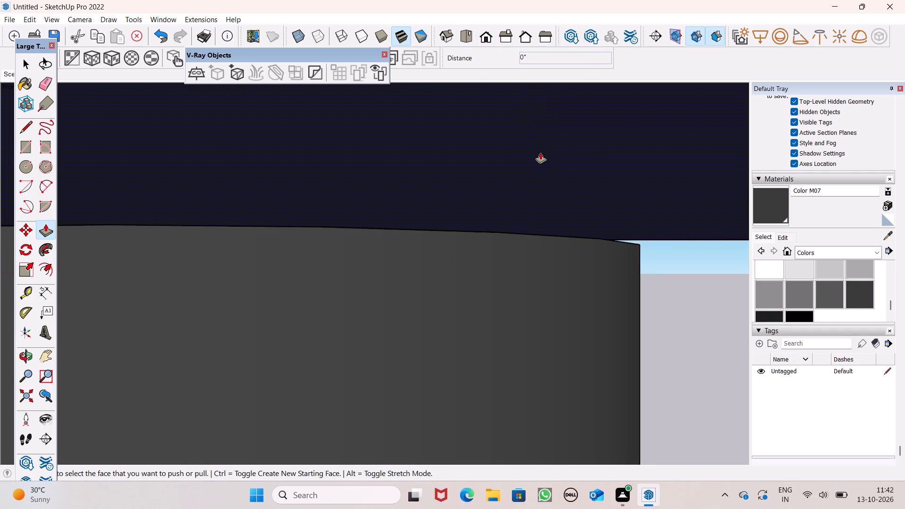
pyautogui.scroll(-8, 555, 186)
pyautogui.moveTo(497, 185); pyautogui.dragTo(526, 227, button='middle')
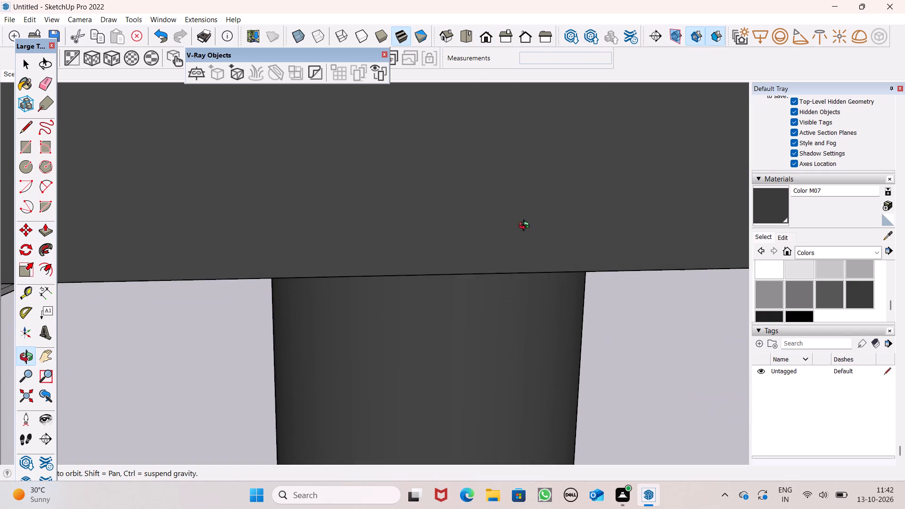
pyautogui.moveTo(526, 227); pyautogui.dragTo(527, 212, button='middle')
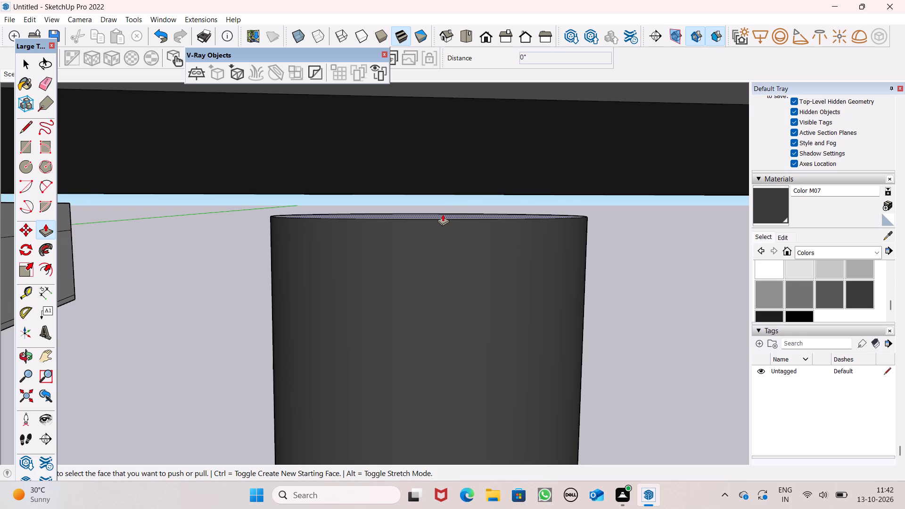
pyautogui.moveTo(442, 213); pyautogui.dragTo(463, 220, button='middle')
pyautogui.moveTo(456, 219); pyautogui.dragTo(452, 190)
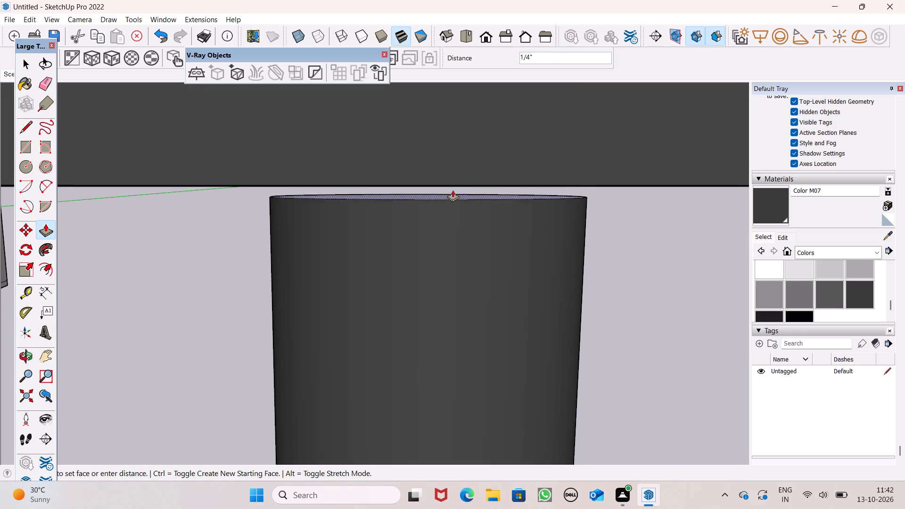
pyautogui.moveTo(452, 190); pyautogui.dragTo(450, 185)
pyautogui.scroll(1, 423, 163)
pyautogui.scroll(-1, 423, 163)
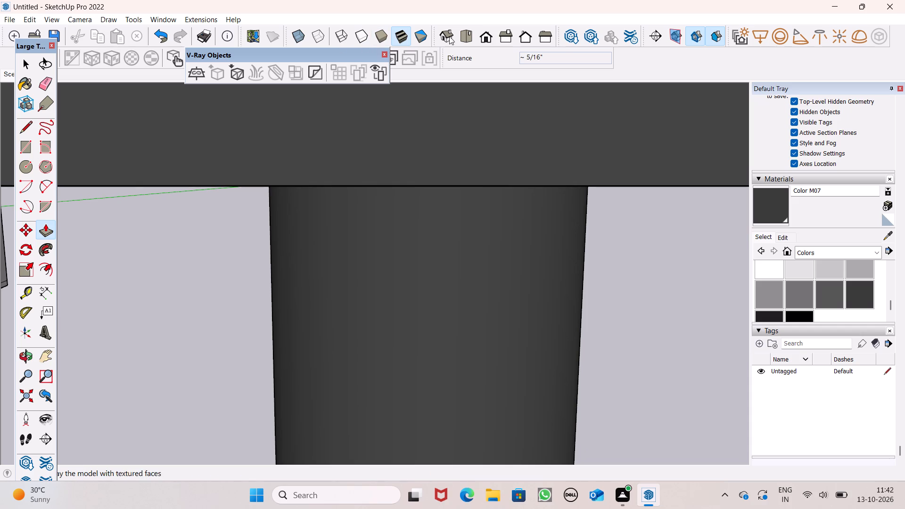
# Examine the double gate from the front and from several angles, checking its bars, frames and painted faces.
pyautogui.click(485, 40)
pyautogui.scroll(-4, 412, 129)
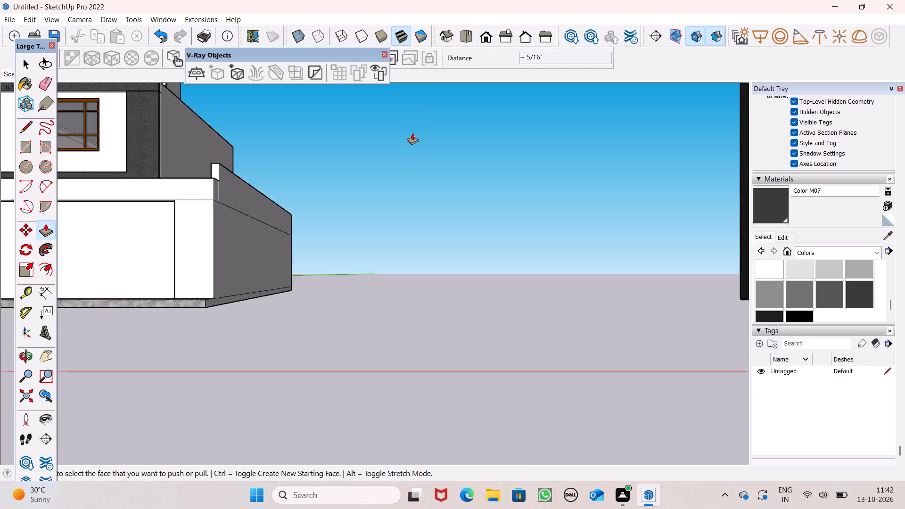
pyautogui.scroll(-11, 412, 133)
pyautogui.scroll(-2, 456, 161)
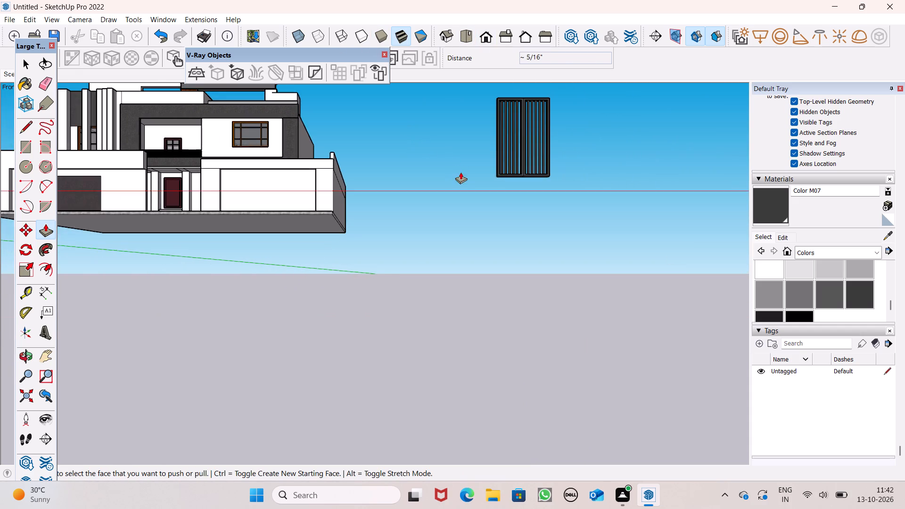
pyautogui.moveTo(461, 172); pyautogui.dragTo(386, 237, button='middle')
pyautogui.scroll(1, 540, 211)
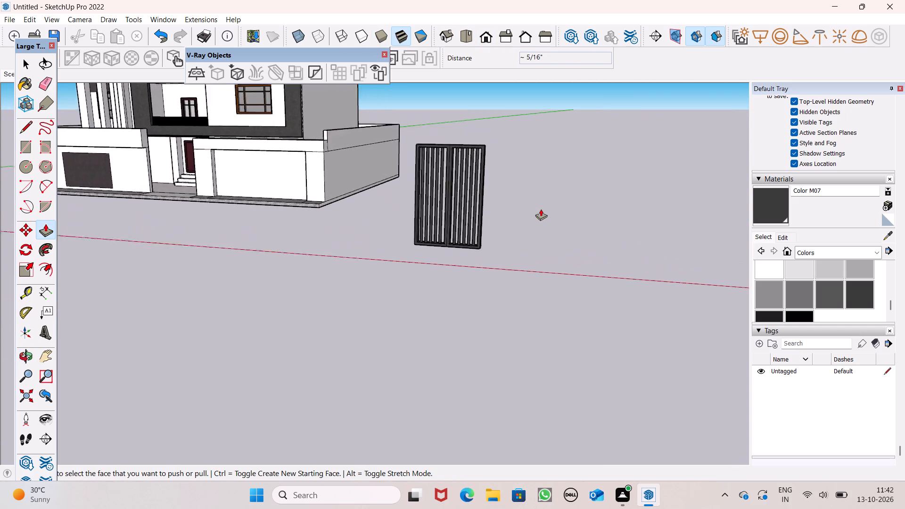
pyautogui.scroll(6, 541, 209)
pyautogui.scroll(-3, 518, 204)
pyautogui.moveTo(510, 235); pyautogui.dragTo(404, 307, button='middle')
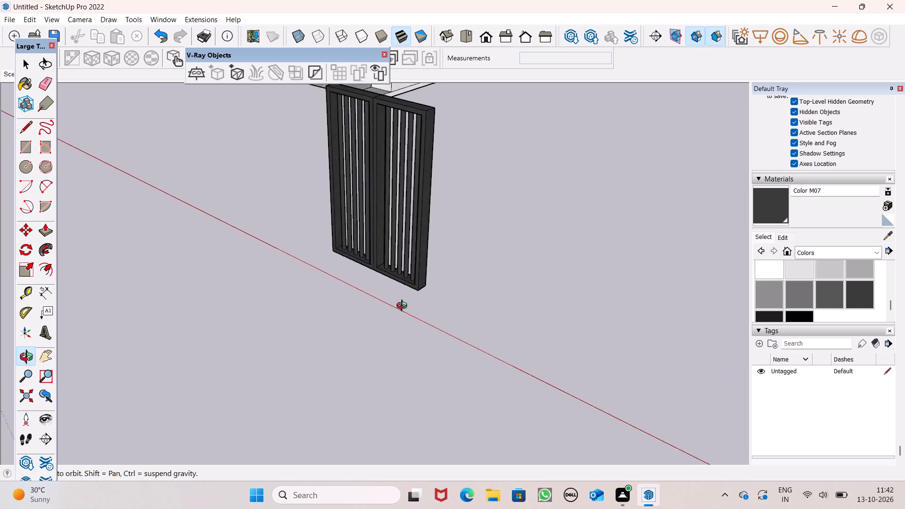
pyautogui.moveTo(404, 307); pyautogui.dragTo(0, 237, button='middle')
pyautogui.scroll(1, 0, 240)
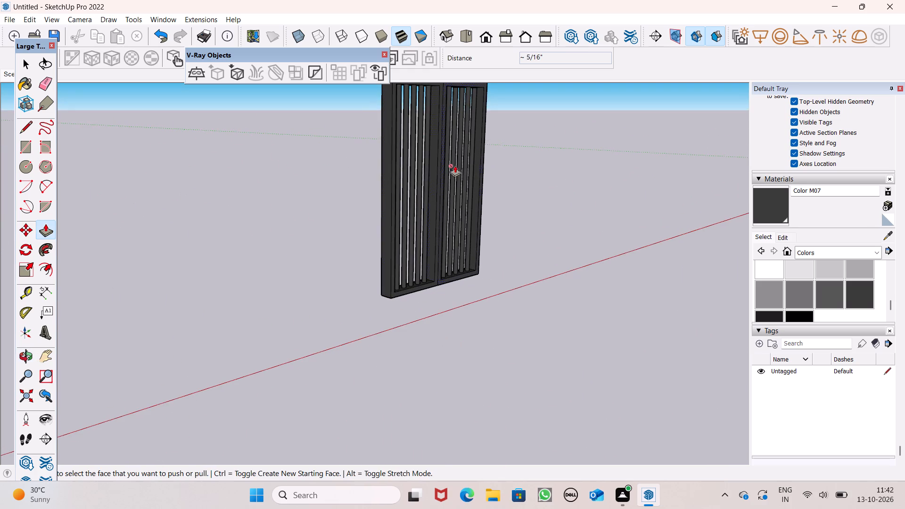
pyautogui.moveTo(449, 199); pyautogui.dragTo(125, 248, button='middle')
pyautogui.moveTo(319, 285); pyautogui.dragTo(319, 287, button='middle')
pyautogui.scroll(1, 319, 286)
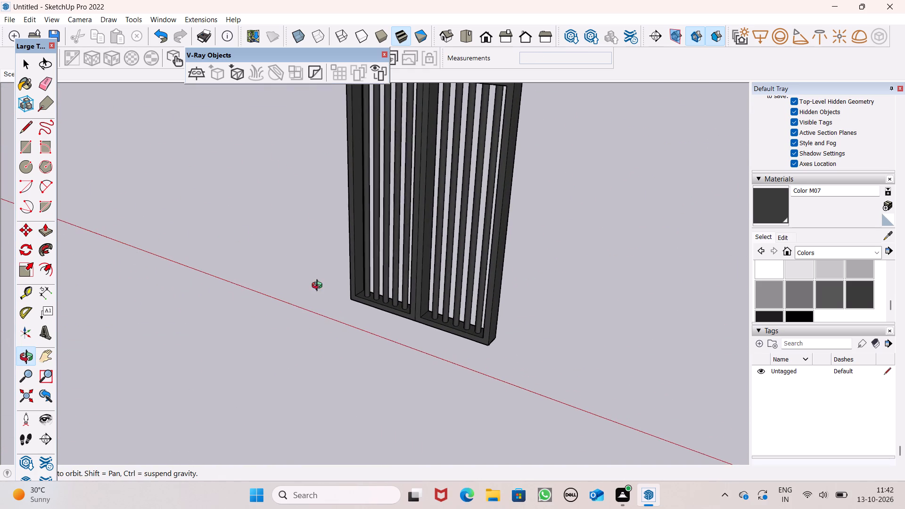
pyautogui.moveTo(319, 287); pyautogui.dragTo(682, 275, button='middle')
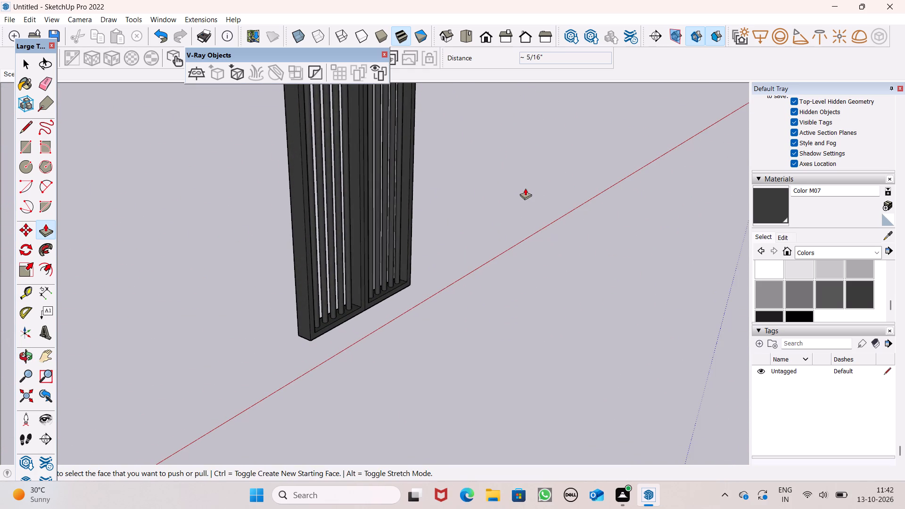
pyautogui.moveTo(511, 195); pyautogui.dragTo(749, 246, button='middle')
pyautogui.moveTo(347, 229); pyautogui.dragTo(429, 243, button='middle')
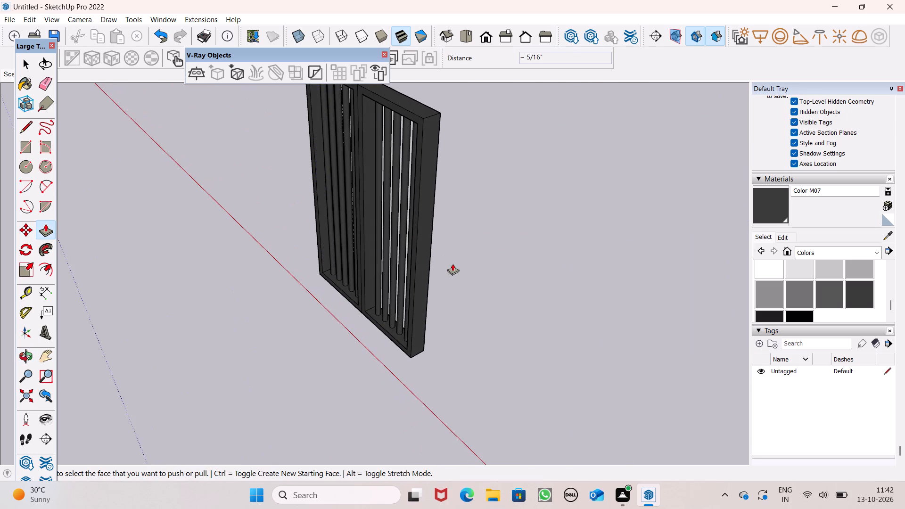
pyautogui.scroll(1, 388, 318)
pyautogui.moveTo(388, 318); pyautogui.dragTo(448, 325, button='middle')
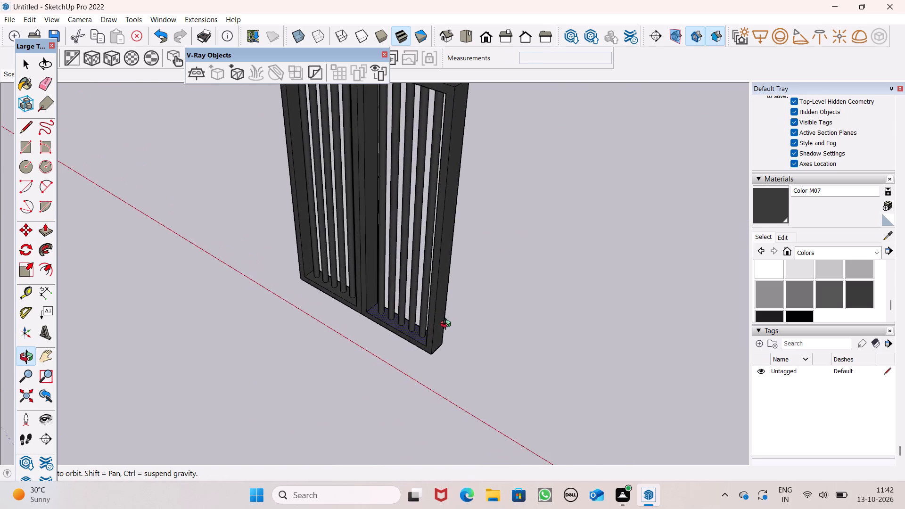
pyautogui.moveTo(448, 325); pyautogui.dragTo(471, 325, button='middle')
pyautogui.press('space')
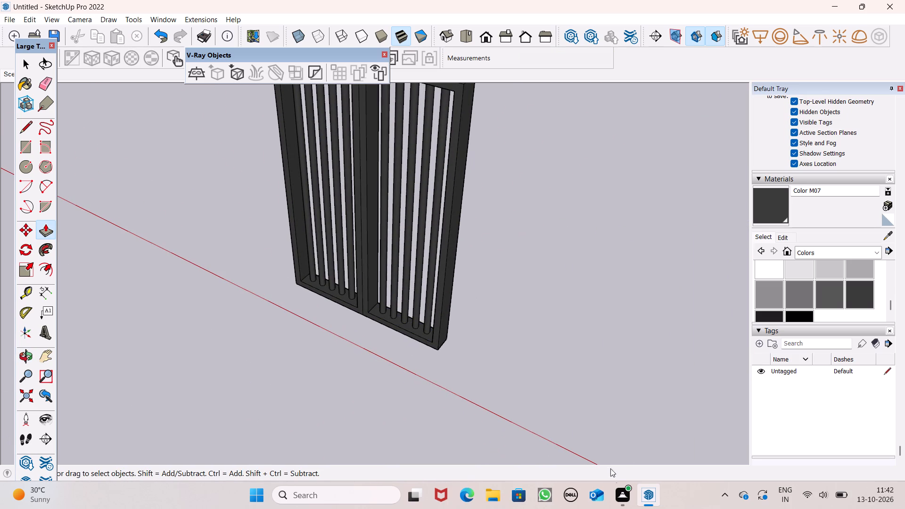
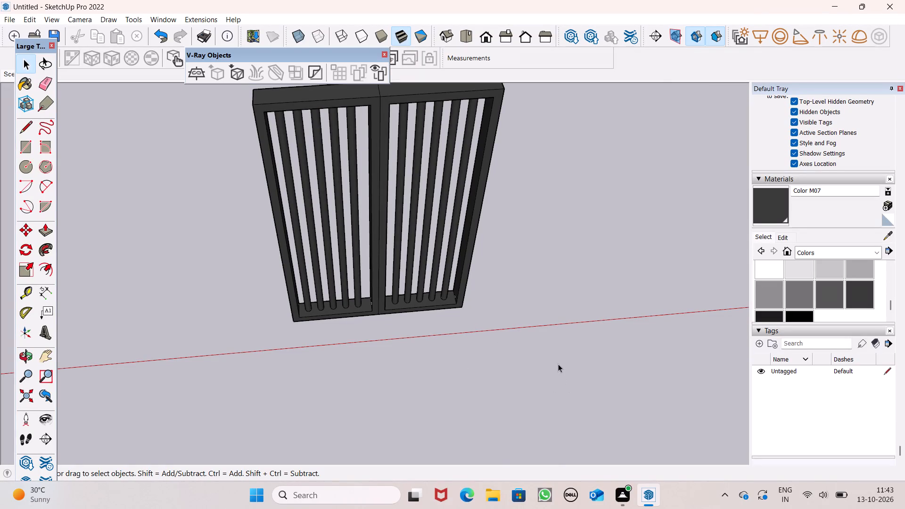
# Examine the dark two-panel gate and check which frame and bar geometry selects together as connected.
pyautogui.moveTo(394, 305); pyautogui.dragTo(488, 254, button='middle')
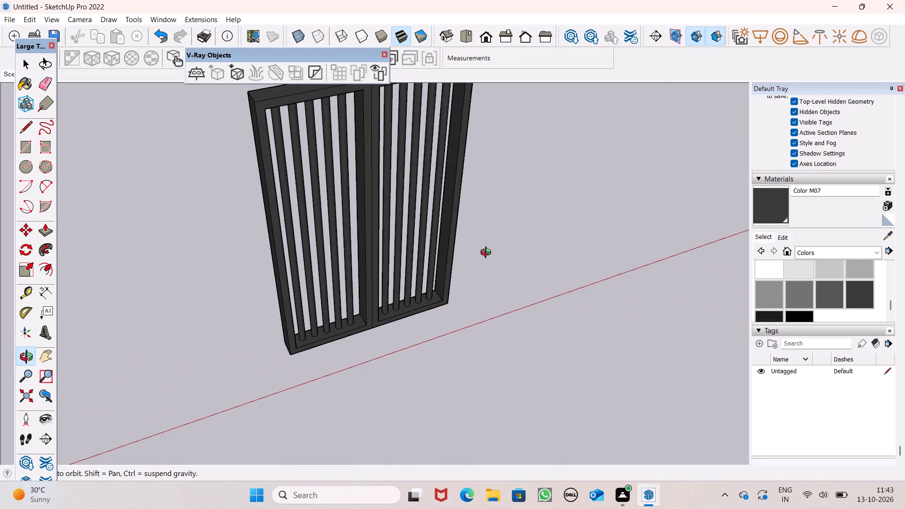
pyautogui.moveTo(488, 254); pyautogui.dragTo(508, 239, button='middle')
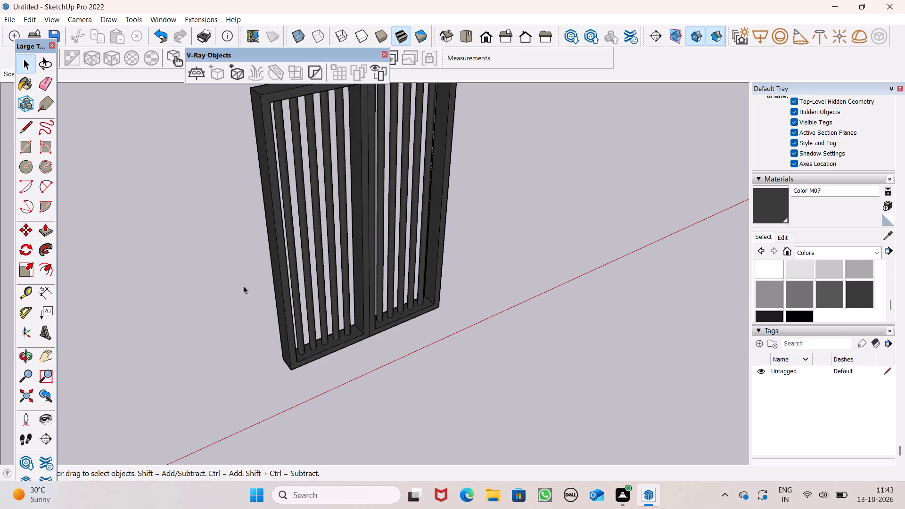
pyautogui.scroll(-7, 423, 321)
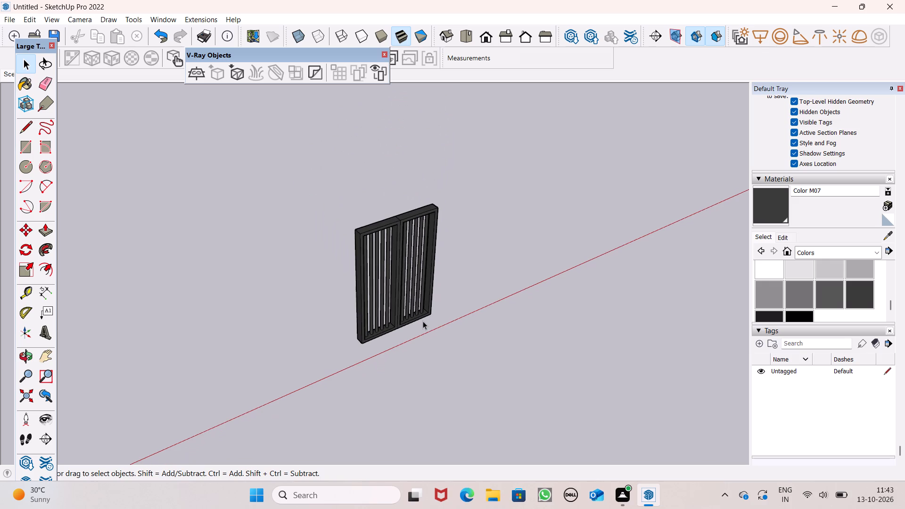
pyautogui.scroll(-1, 421, 323)
pyautogui.moveTo(421, 340); pyautogui.dragTo(313, 344, button='middle')
pyautogui.tripleClick(366, 299)
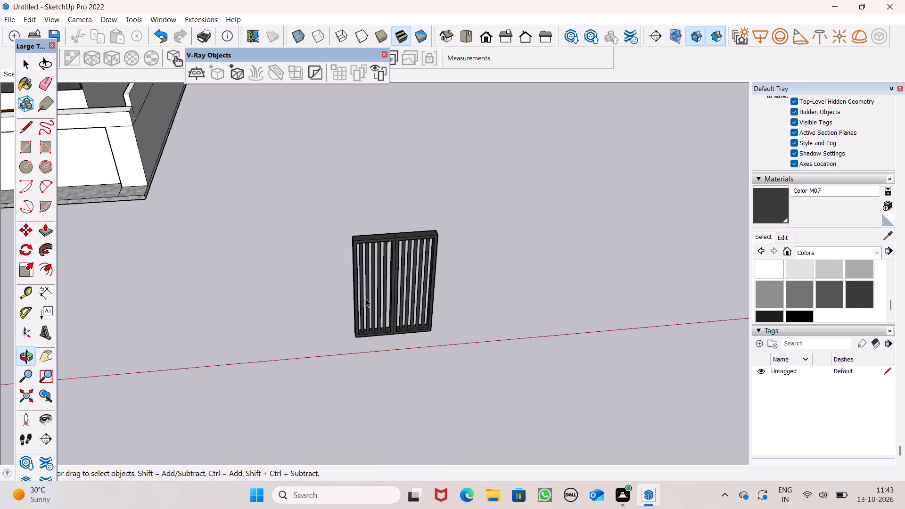
pyautogui.click(366, 298)
pyautogui.click(523, 330)
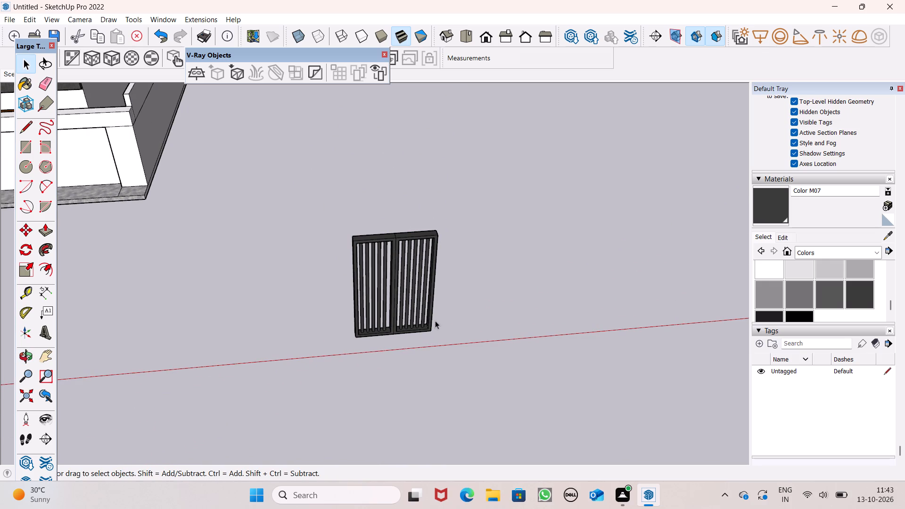
pyautogui.scroll(3, 416, 294)
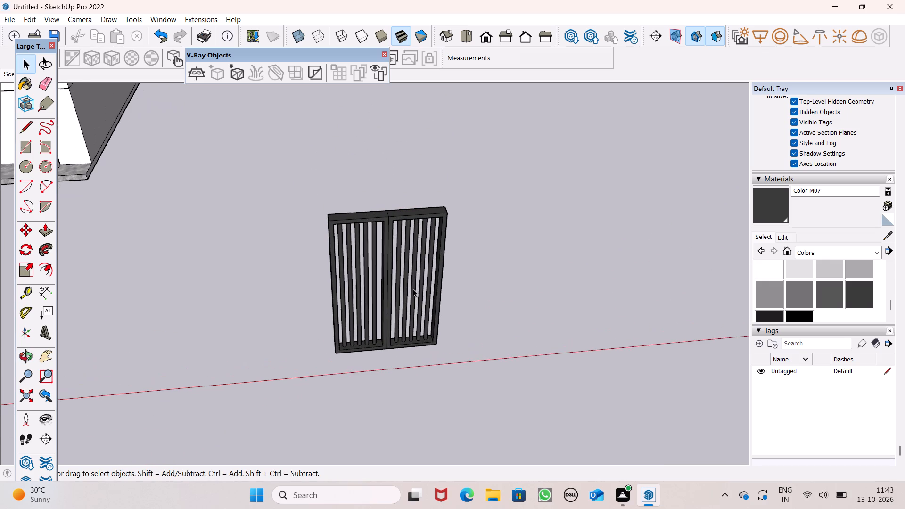
pyautogui.moveTo(413, 289); pyautogui.dragTo(344, 271, button='middle')
pyautogui.scroll(1, 413, 289)
pyautogui.scroll(6, 370, 268)
pyautogui.doubleClick(400, 256)
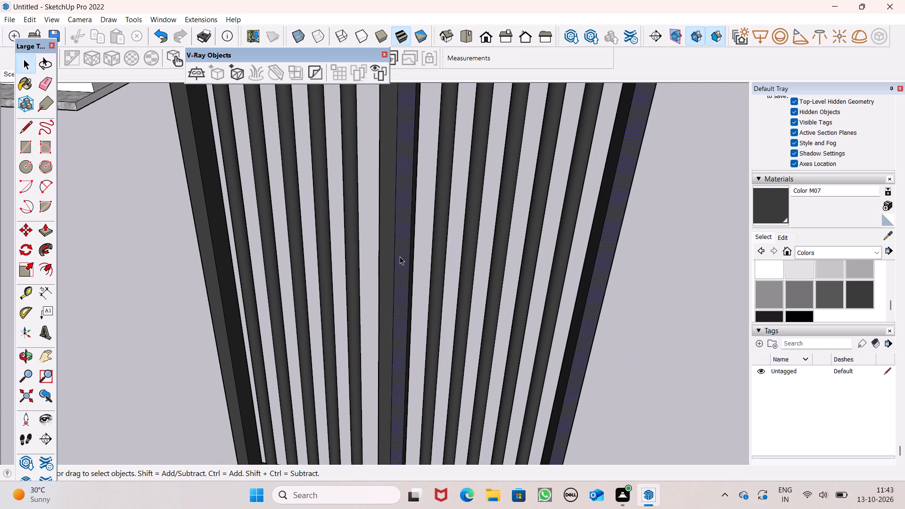
pyautogui.scroll(-2, 588, 270)
pyautogui.click(660, 287)
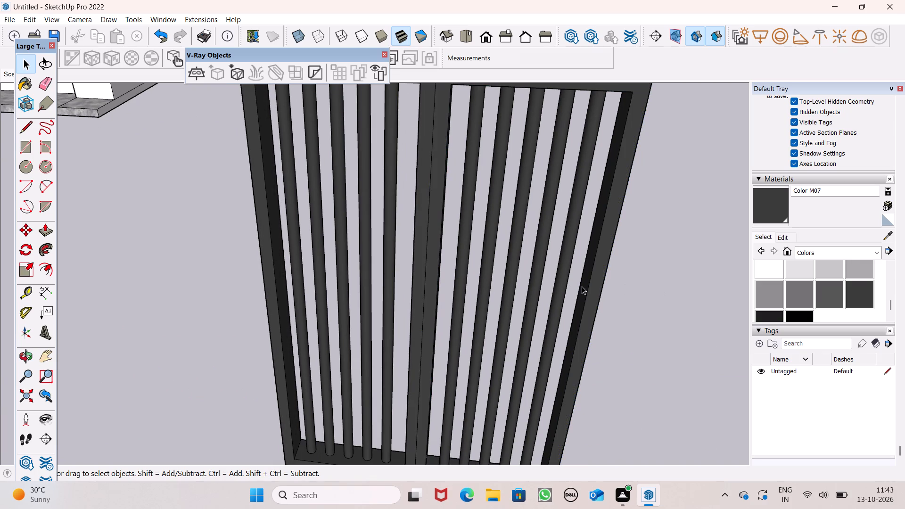
pyautogui.doubleClick(540, 281)
pyautogui.doubleClick(540, 281)
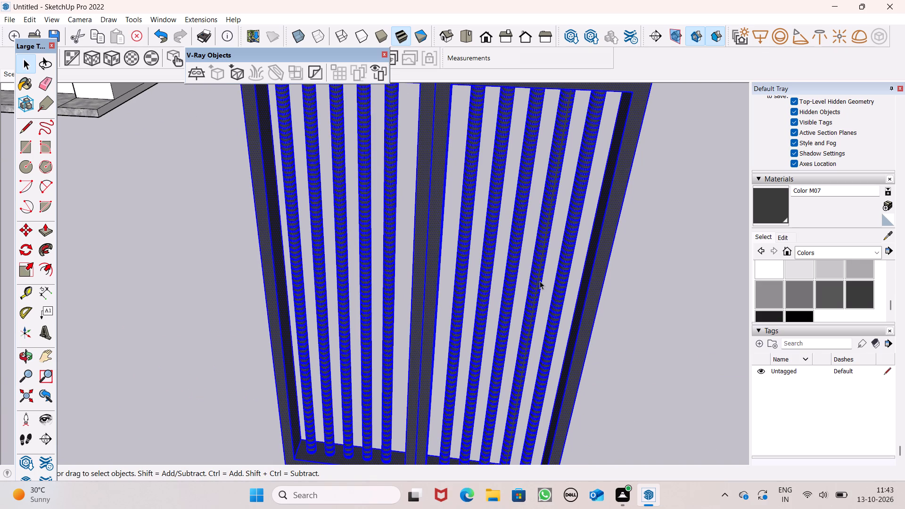
pyautogui.press('space')
pyautogui.click(606, 337)
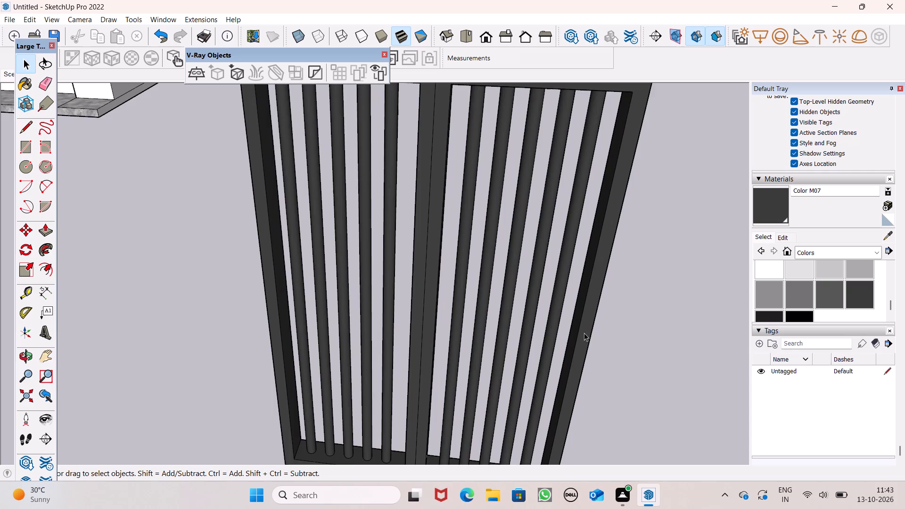
# Examine the whole gate from several angles, checking its frame, its round vertical bars and the house behind it.
pyautogui.scroll(-1, 490, 292)
pyautogui.scroll(-1, 424, 245)
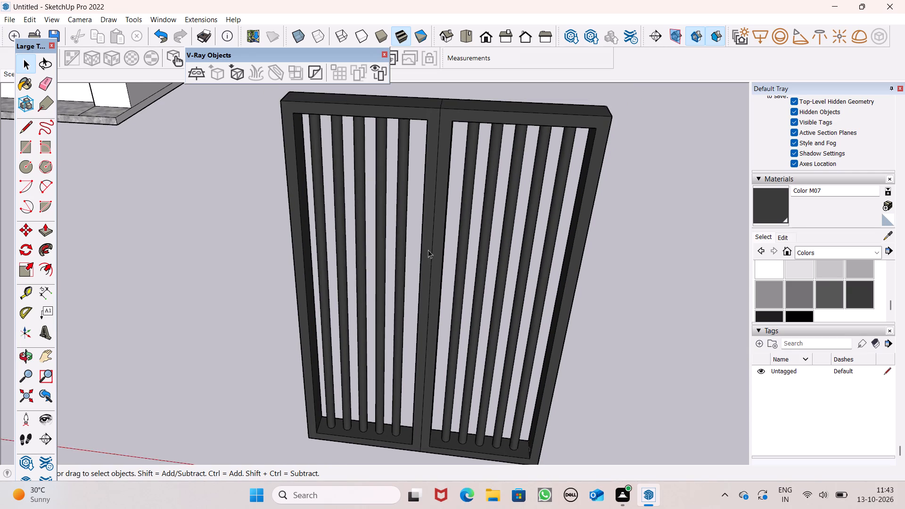
pyautogui.scroll(-1, 428, 250)
pyautogui.moveTo(500, 298); pyautogui.dragTo(506, 301, button='middle')
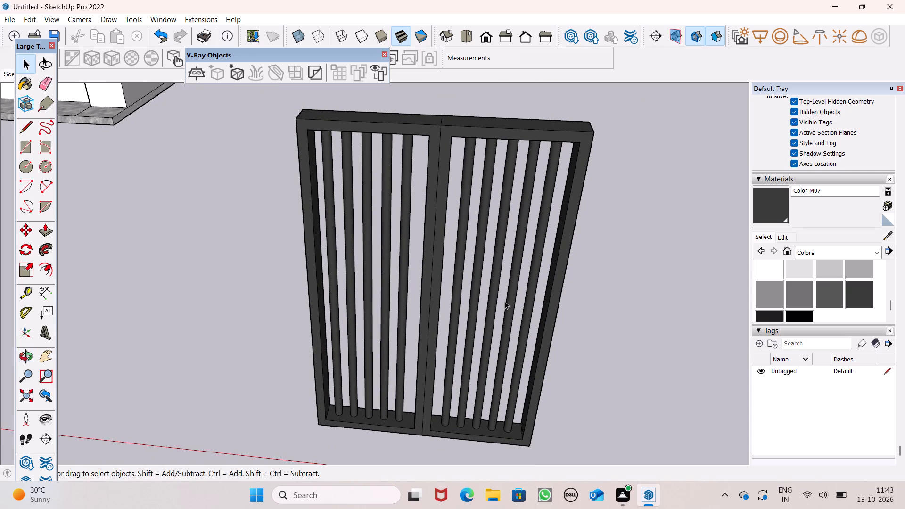
pyautogui.scroll(1, 505, 301)
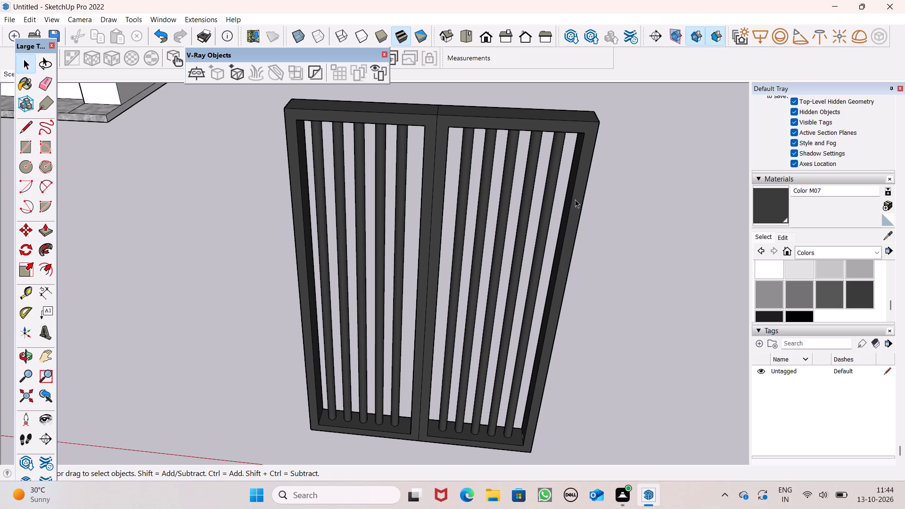
pyautogui.scroll(-2, 576, 199)
pyautogui.moveTo(578, 213); pyautogui.dragTo(464, 206, button='middle')
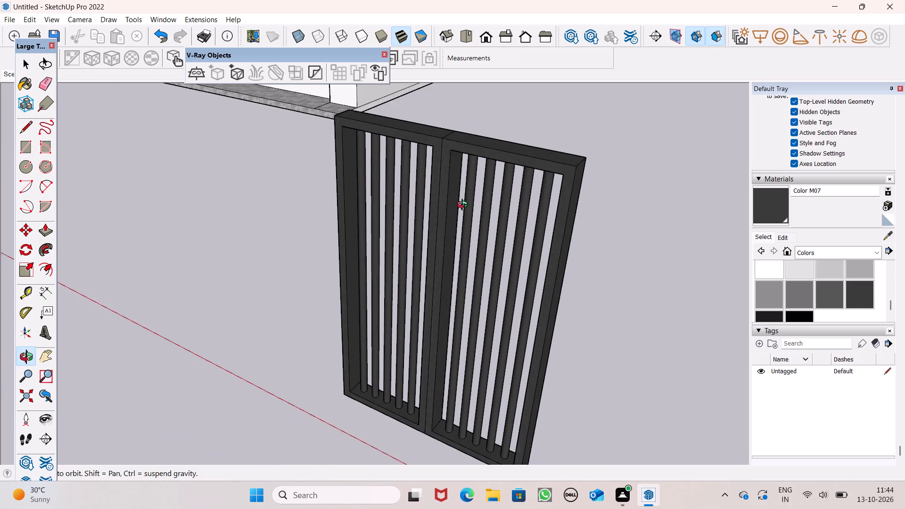
pyautogui.moveTo(464, 206); pyautogui.dragTo(579, 181, button='middle')
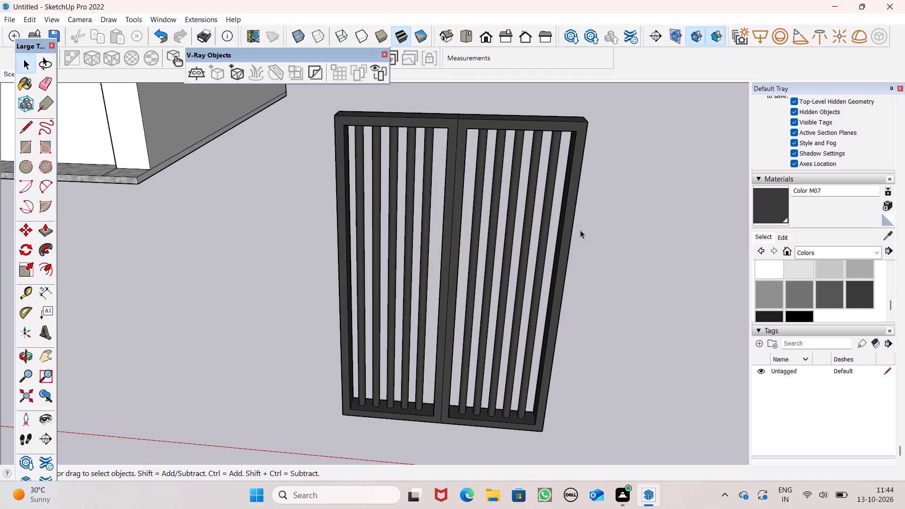
pyautogui.moveTo(591, 220); pyautogui.dragTo(480, 220, button='middle')
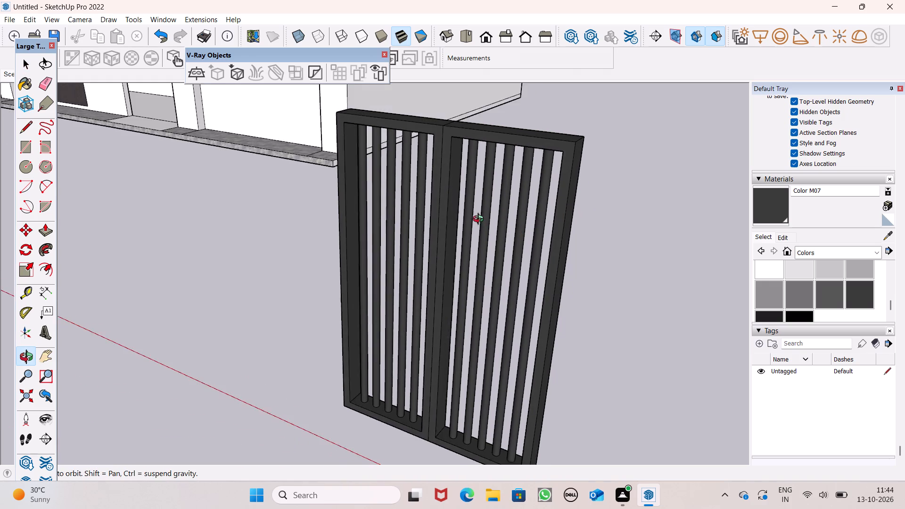
pyautogui.moveTo(480, 220); pyautogui.dragTo(498, 180, button='middle')
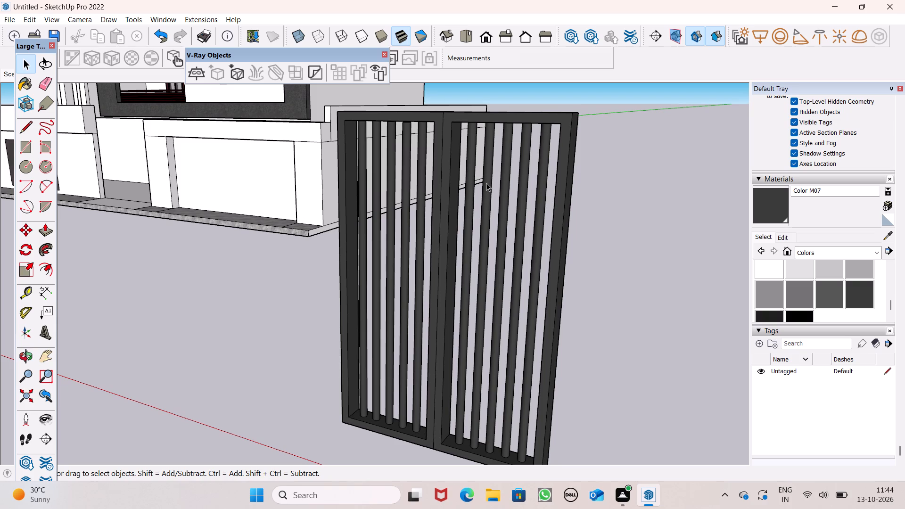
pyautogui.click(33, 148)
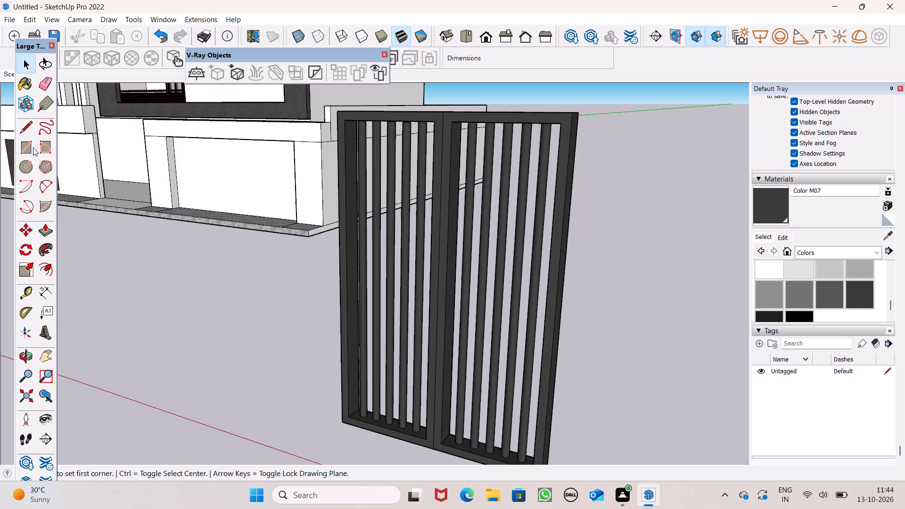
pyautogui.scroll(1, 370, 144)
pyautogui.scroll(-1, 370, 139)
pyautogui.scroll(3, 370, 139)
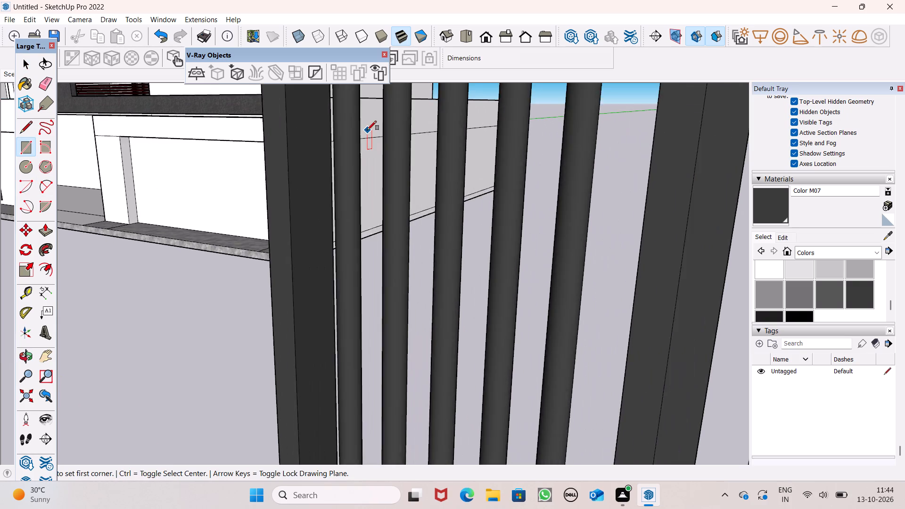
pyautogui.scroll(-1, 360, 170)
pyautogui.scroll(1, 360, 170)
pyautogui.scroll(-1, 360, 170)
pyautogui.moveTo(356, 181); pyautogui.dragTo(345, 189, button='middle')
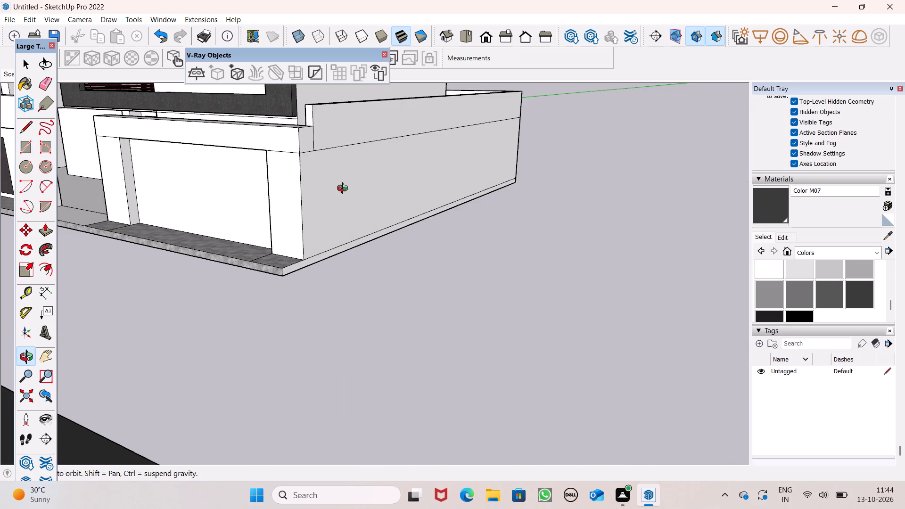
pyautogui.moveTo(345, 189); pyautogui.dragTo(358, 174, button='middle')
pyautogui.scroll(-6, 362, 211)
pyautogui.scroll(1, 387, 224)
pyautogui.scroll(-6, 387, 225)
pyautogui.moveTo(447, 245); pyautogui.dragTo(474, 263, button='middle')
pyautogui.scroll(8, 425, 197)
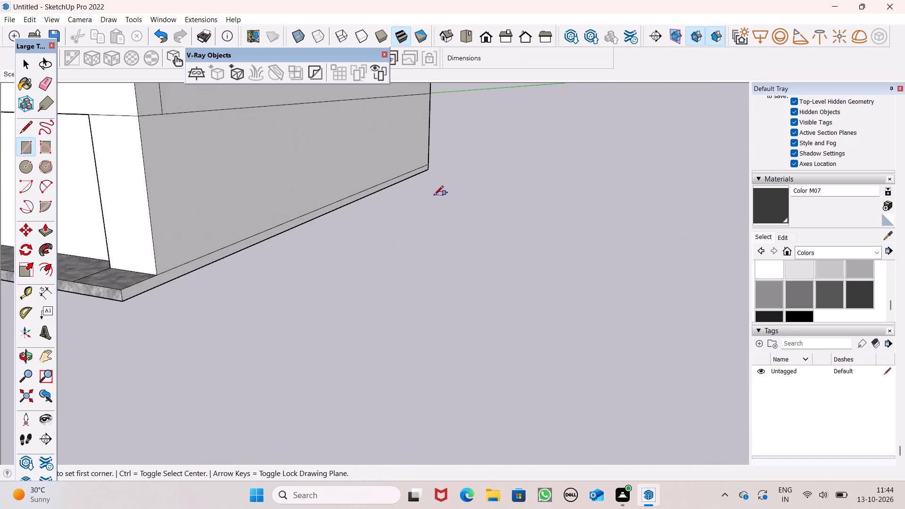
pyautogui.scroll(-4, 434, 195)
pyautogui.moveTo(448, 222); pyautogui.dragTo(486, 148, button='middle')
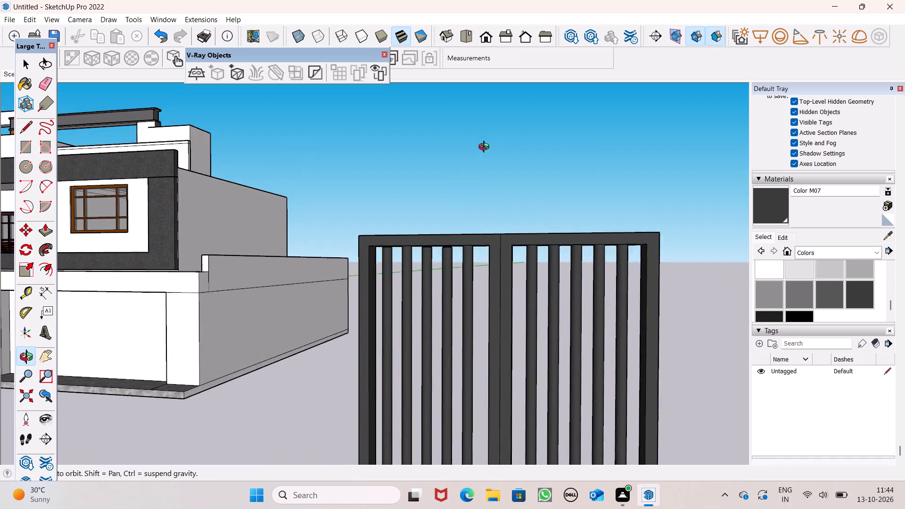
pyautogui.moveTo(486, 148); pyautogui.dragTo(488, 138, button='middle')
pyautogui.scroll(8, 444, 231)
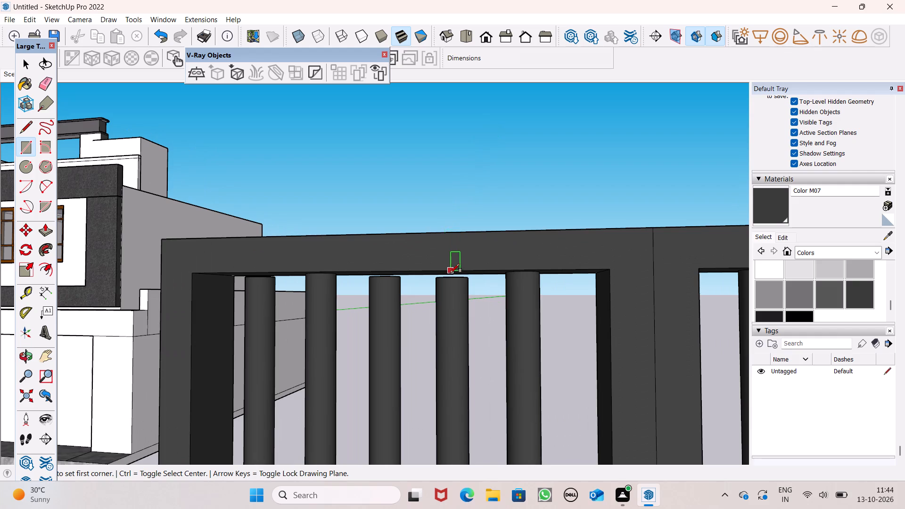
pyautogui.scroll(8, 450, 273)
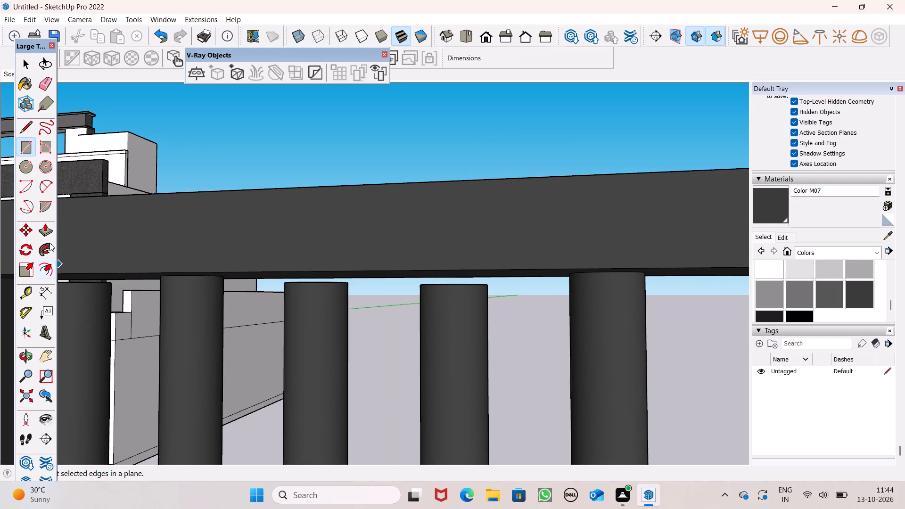
# With Push/Pull ready, examine how the tops of the gate's round bars meet the underside of the upper rail.
pyautogui.click(49, 233)
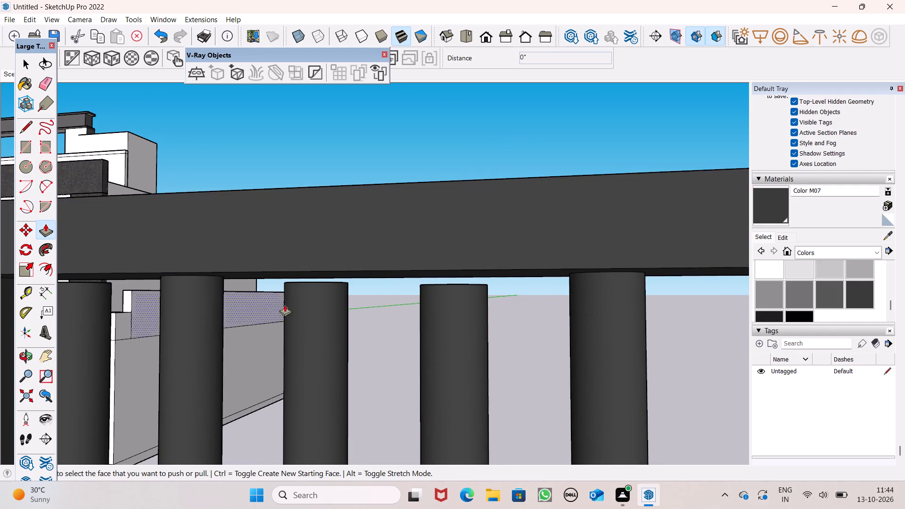
pyautogui.scroll(2, 360, 300)
pyautogui.scroll(-2, 357, 293)
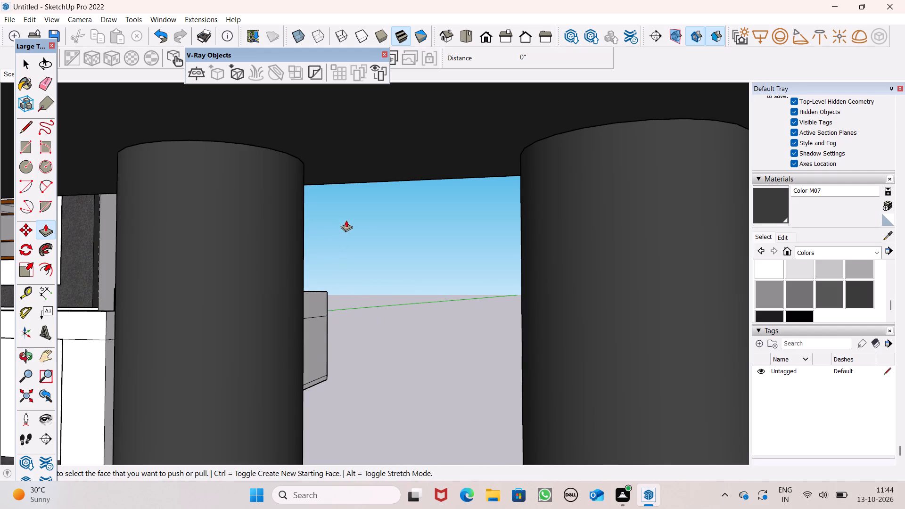
pyautogui.scroll(-1, 354, 217)
pyautogui.moveTo(356, 218); pyautogui.dragTo(408, 281, button='middle')
pyautogui.scroll(1, 350, 223)
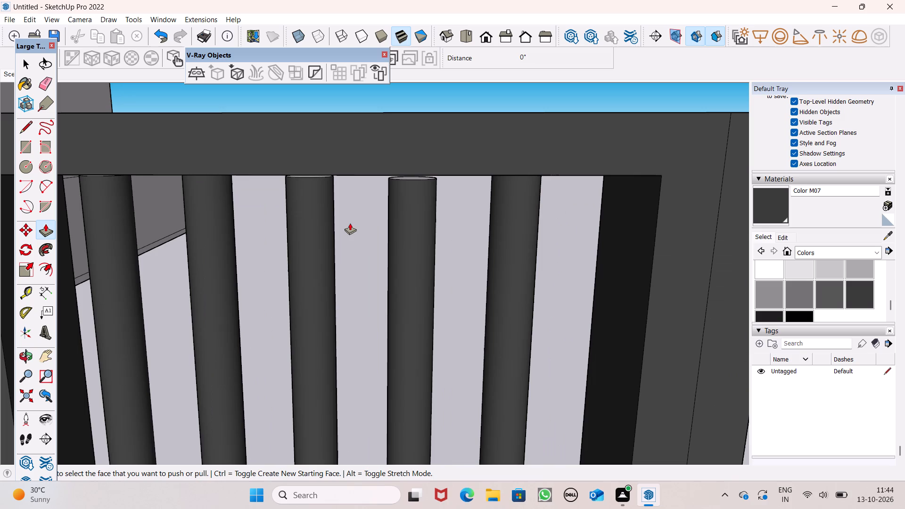
pyautogui.scroll(4, 323, 188)
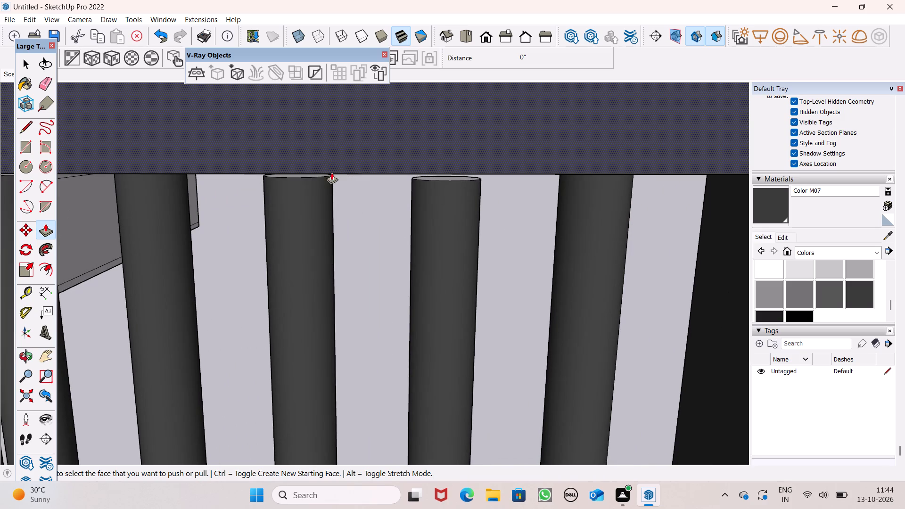
pyautogui.scroll(7, 331, 172)
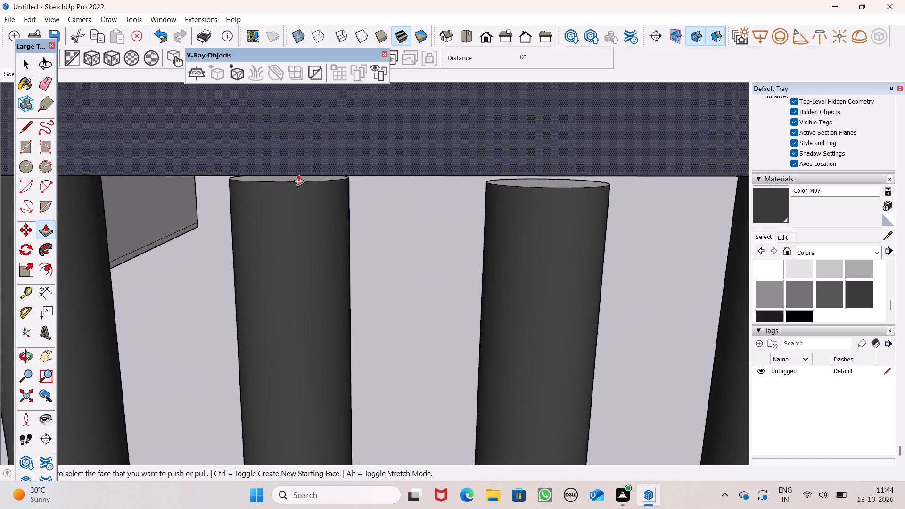
pyautogui.scroll(4, 298, 174)
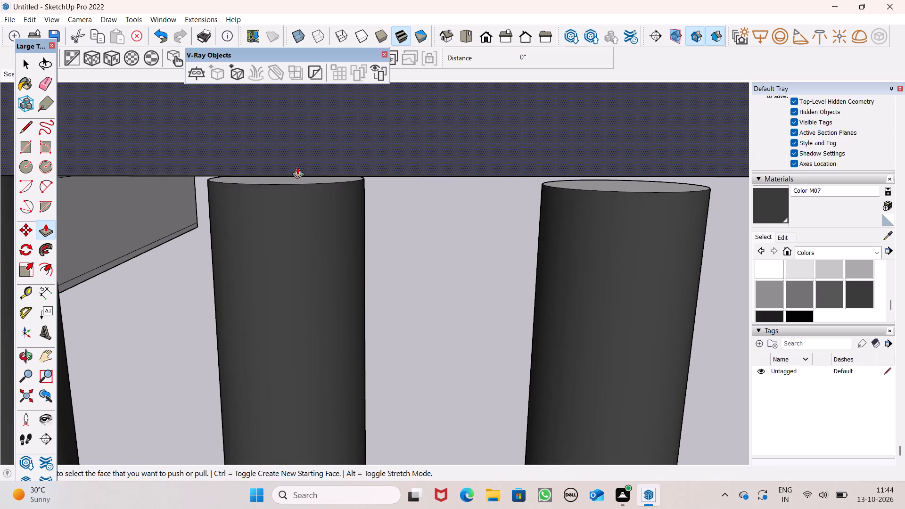
pyautogui.moveTo(301, 172); pyautogui.dragTo(314, 163, button='middle')
pyautogui.scroll(1, 297, 165)
pyautogui.scroll(-1, 298, 169)
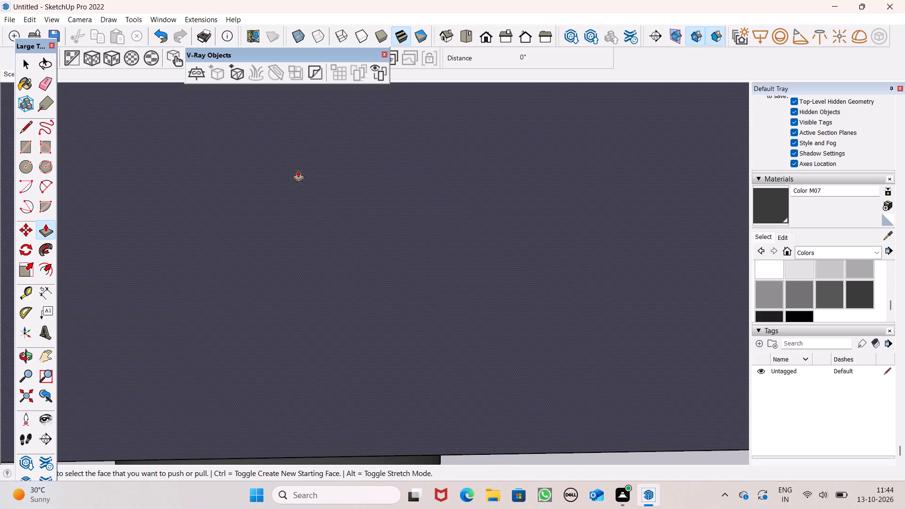
pyautogui.scroll(-1, 299, 180)
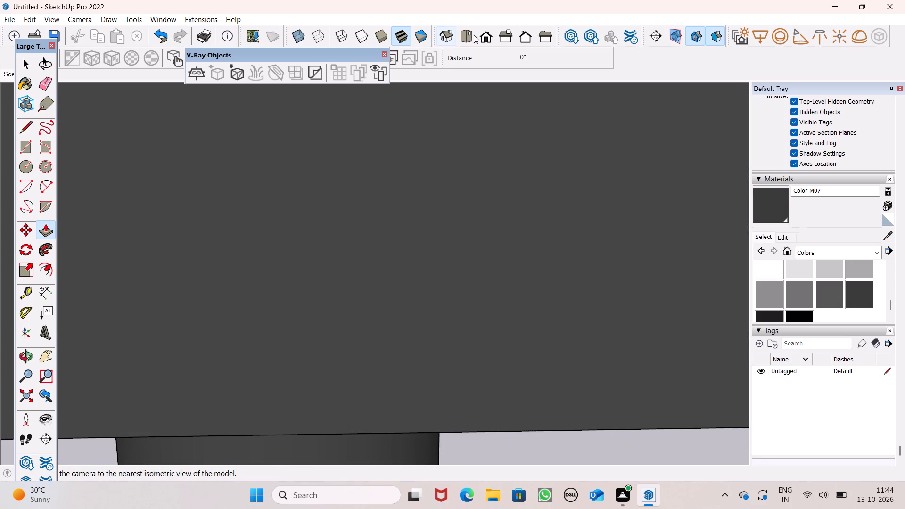
# Return to an overview of the model and examine the two-panel gate standing in front of the house.
pyautogui.click(468, 37)
pyautogui.scroll(-2, 391, 121)
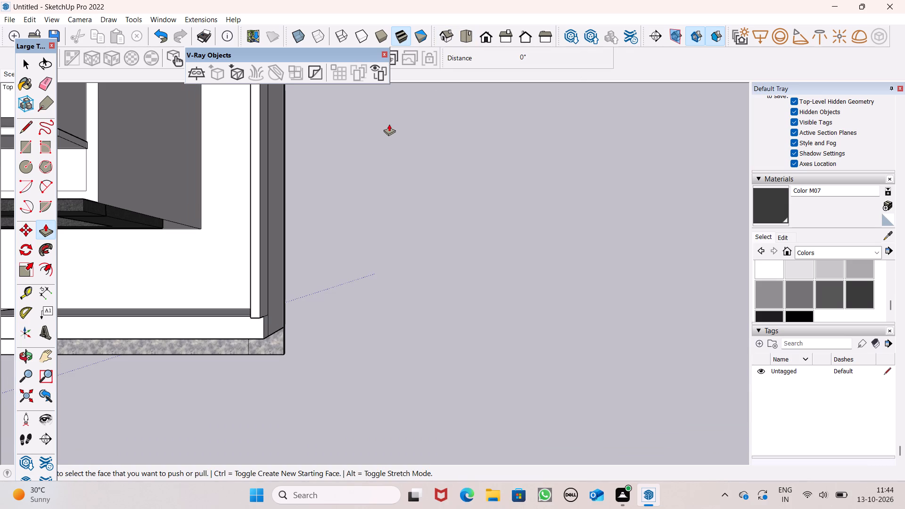
pyautogui.scroll(-6, 344, 194)
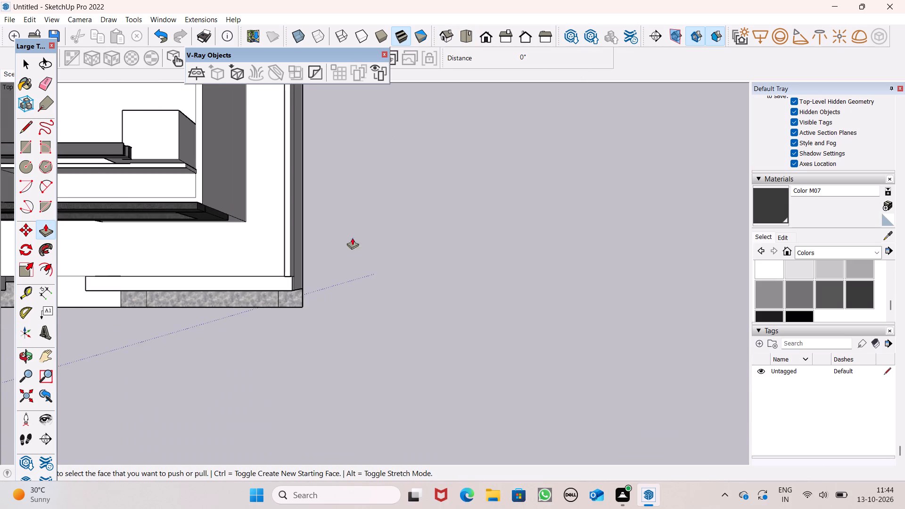
pyautogui.scroll(-2, 351, 250)
pyautogui.scroll(1, 347, 259)
pyautogui.scroll(-11, 346, 259)
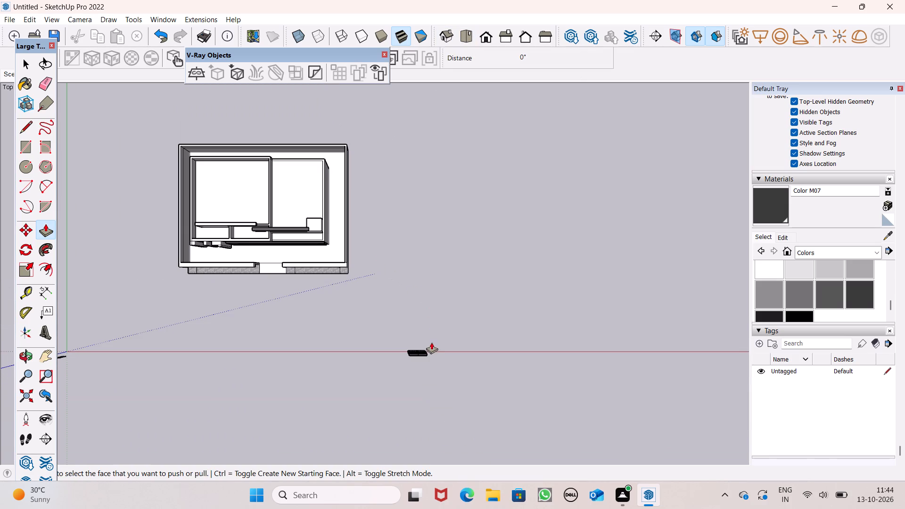
pyautogui.moveTo(402, 366); pyautogui.dragTo(381, 269, button='middle')
pyautogui.scroll(4, 465, 427)
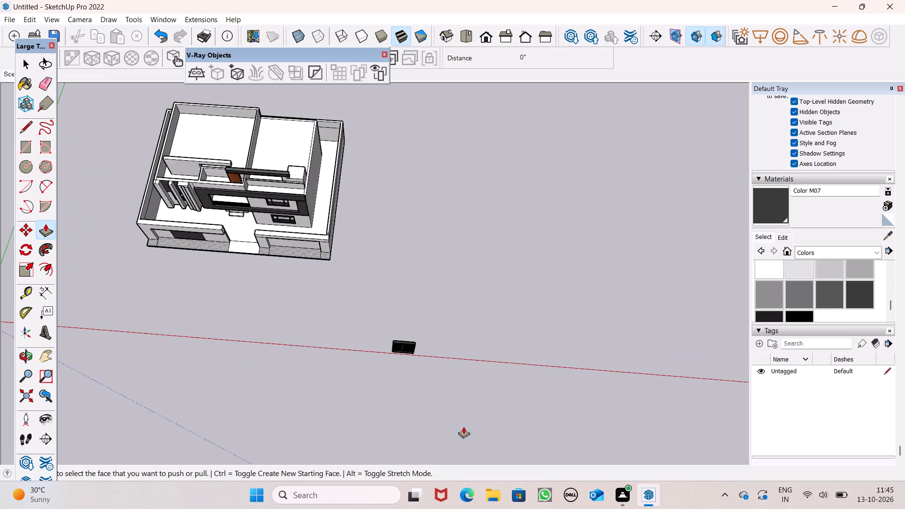
pyautogui.scroll(5, 463, 427)
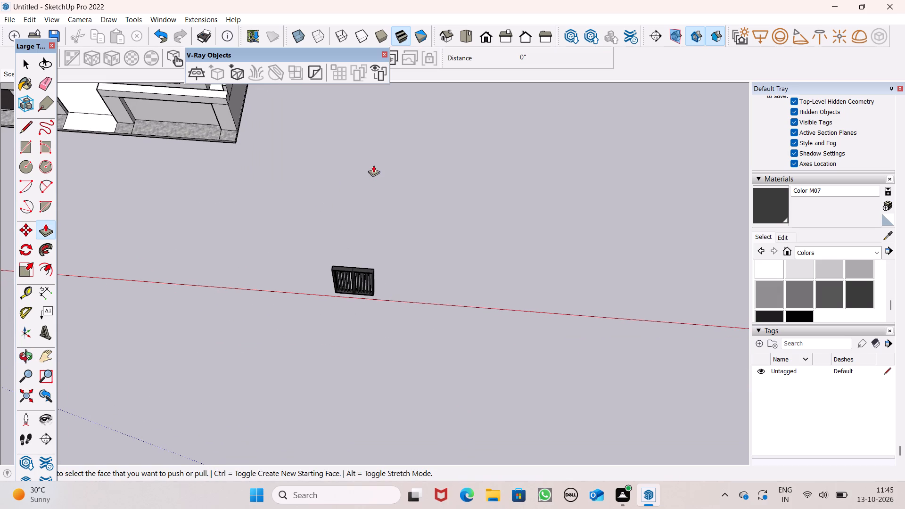
pyautogui.scroll(10, 356, 284)
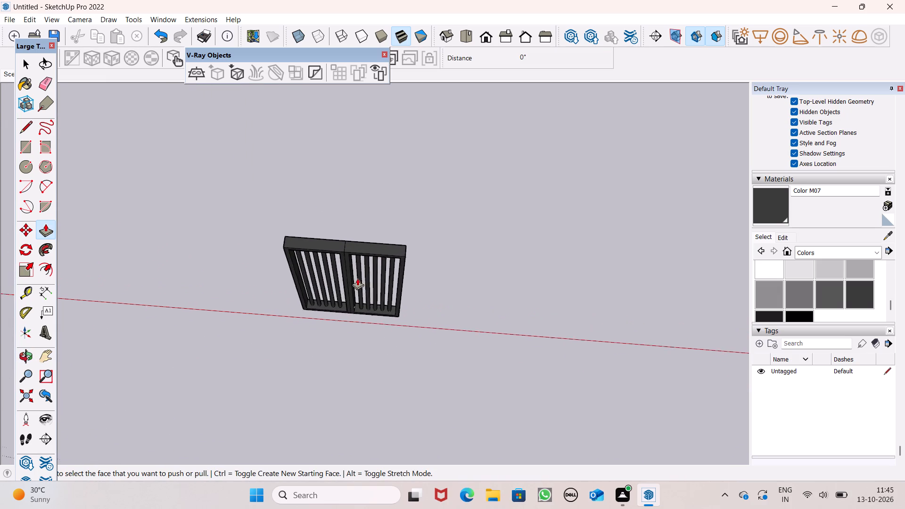
pyautogui.scroll(2, 357, 278)
pyautogui.moveTo(357, 278); pyautogui.dragTo(361, 238, button='middle')
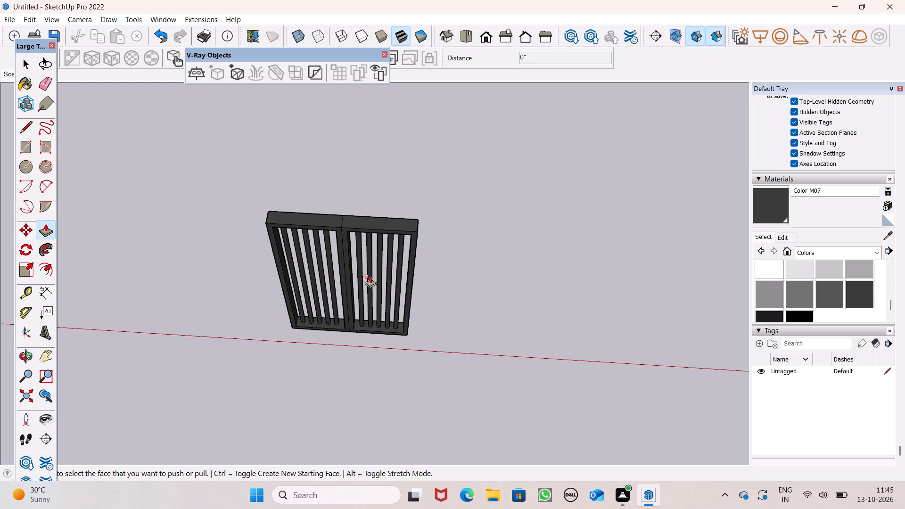
pyautogui.scroll(5, 355, 240)
pyautogui.moveTo(272, 217); pyautogui.dragTo(283, 101, button='middle')
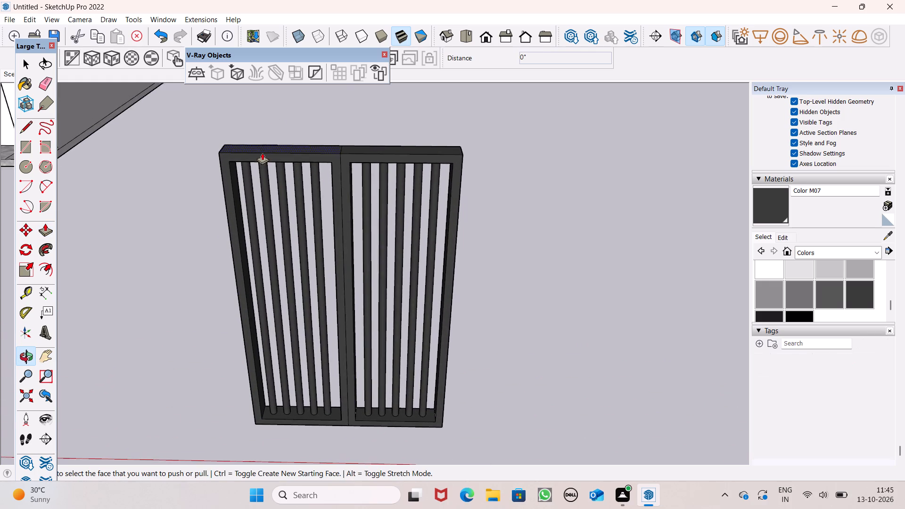
# Examine the gate's top rail and the tops of its round bars for gaps, viewing them from the front and from below.
pyautogui.scroll(10, 263, 148)
pyautogui.moveTo(295, 154); pyautogui.dragTo(306, 111, button='middle')
pyautogui.scroll(1, 305, 111)
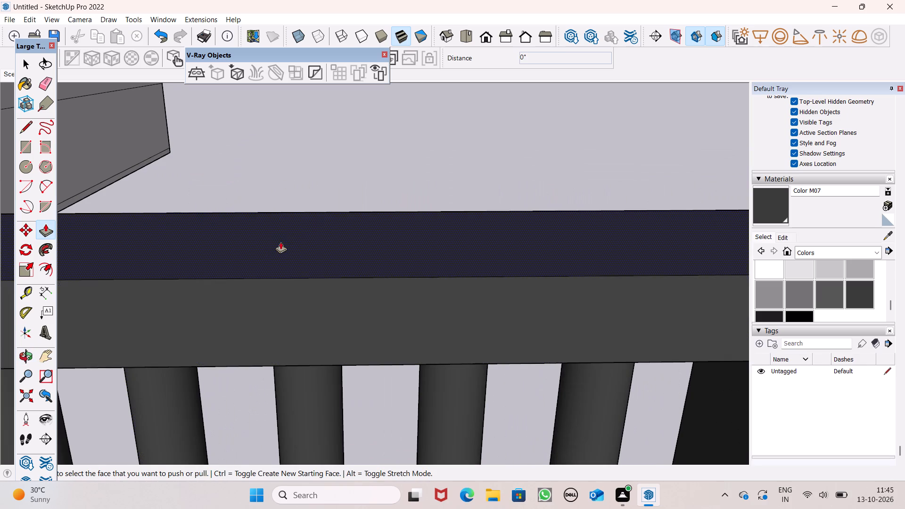
pyautogui.scroll(-3, 315, 219)
pyautogui.moveTo(298, 288); pyautogui.dragTo(316, 161, button='middle')
pyautogui.scroll(9, 333, 274)
pyautogui.moveTo(307, 289); pyautogui.dragTo(317, 320, button='middle')
pyautogui.scroll(1, 307, 296)
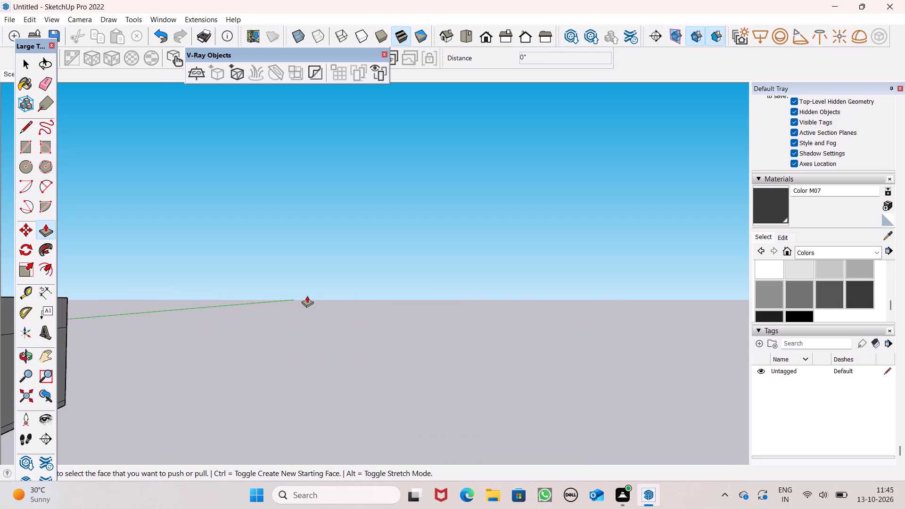
pyautogui.scroll(1, 313, 290)
pyautogui.scroll(-2, 313, 290)
pyautogui.scroll(-1, 337, 254)
pyautogui.moveTo(341, 248); pyautogui.dragTo(359, 263, button='middle')
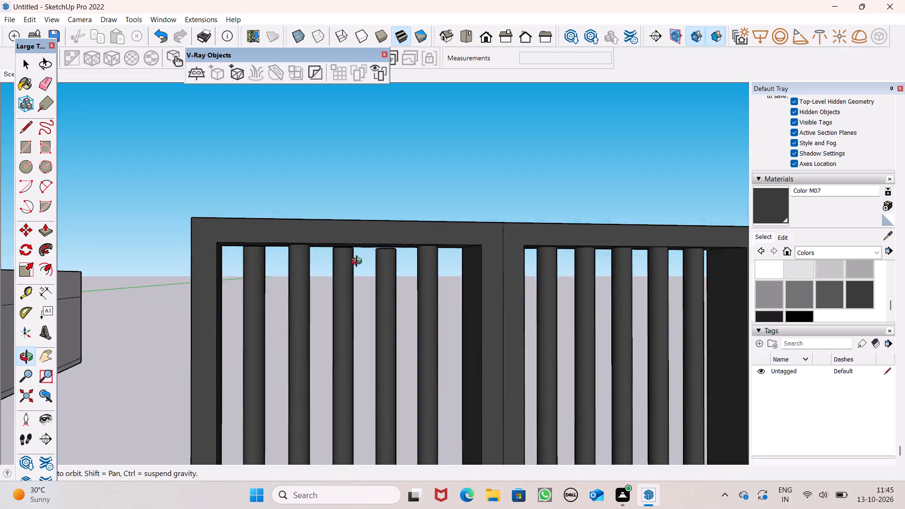
pyautogui.moveTo(359, 263); pyautogui.dragTo(403, 288, button='middle')
pyautogui.scroll(3, 274, 242)
pyautogui.scroll(-1, 273, 242)
pyautogui.scroll(8, 273, 242)
pyautogui.moveTo(267, 261); pyautogui.dragTo(269, 238, button='middle')
pyautogui.scroll(-5, 291, 182)
pyautogui.scroll(-1, 354, 215)
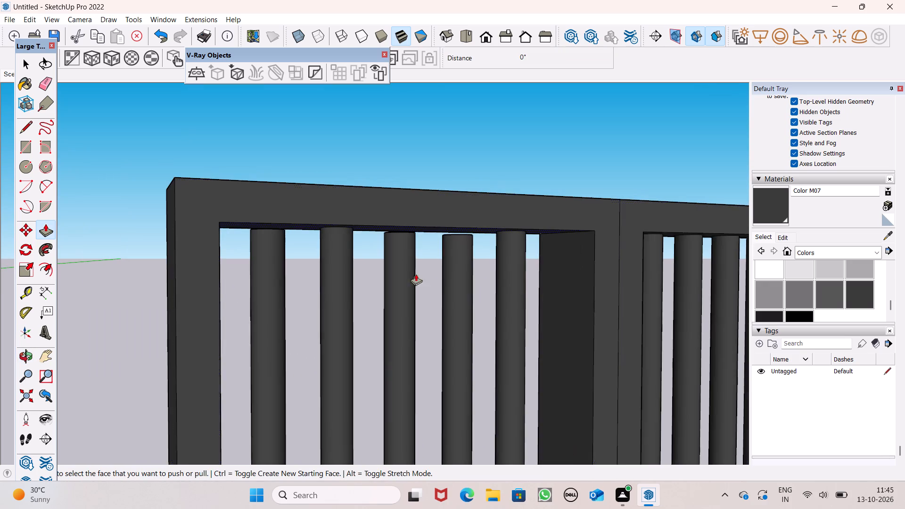
pyautogui.scroll(-1, 391, 295)
pyautogui.scroll(-3, 396, 213)
pyautogui.moveTo(408, 278); pyautogui.dragTo(123, 268, button='middle')
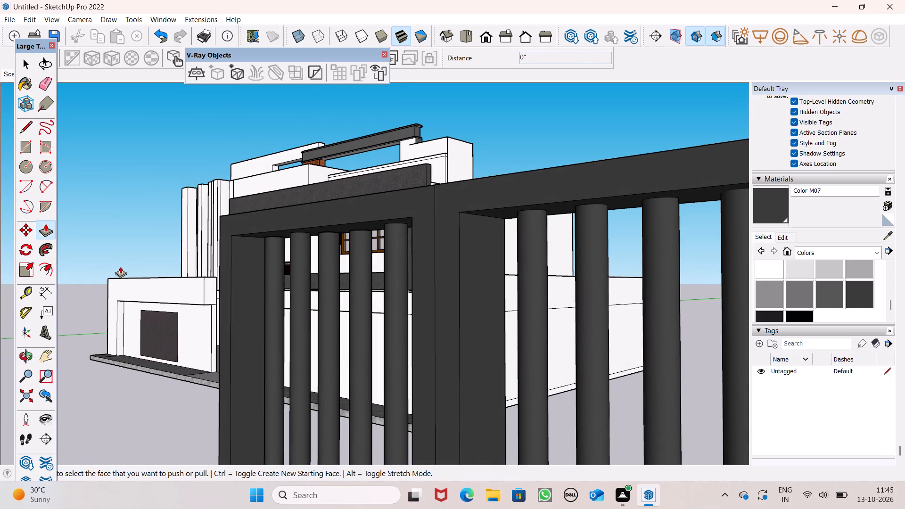
# Draw a small rectangle of about 2 11/16" by 2 1/4" on the inner side face of the far panel's outer post, near its top.
pyautogui.press('space')
pyautogui.scroll(-2, 121, 201)
pyautogui.moveTo(268, 274); pyautogui.dragTo(226, 319, button='middle')
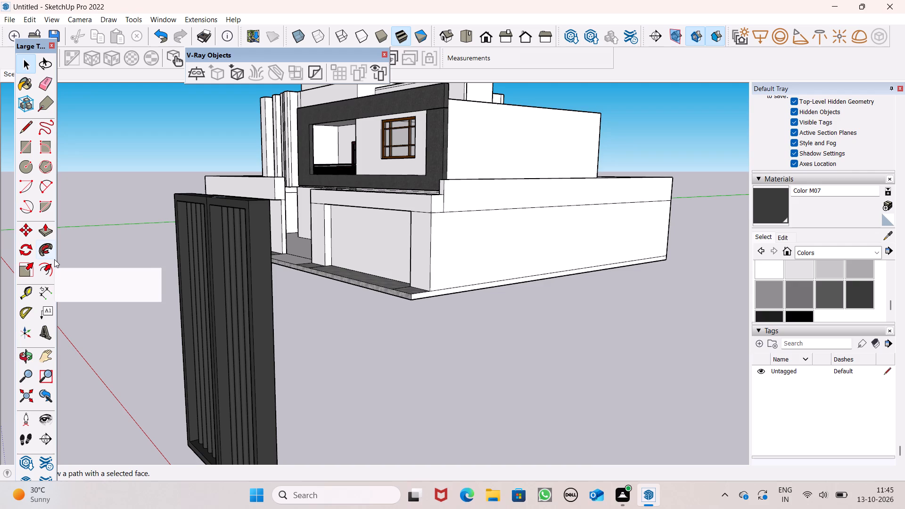
pyautogui.click(25, 147)
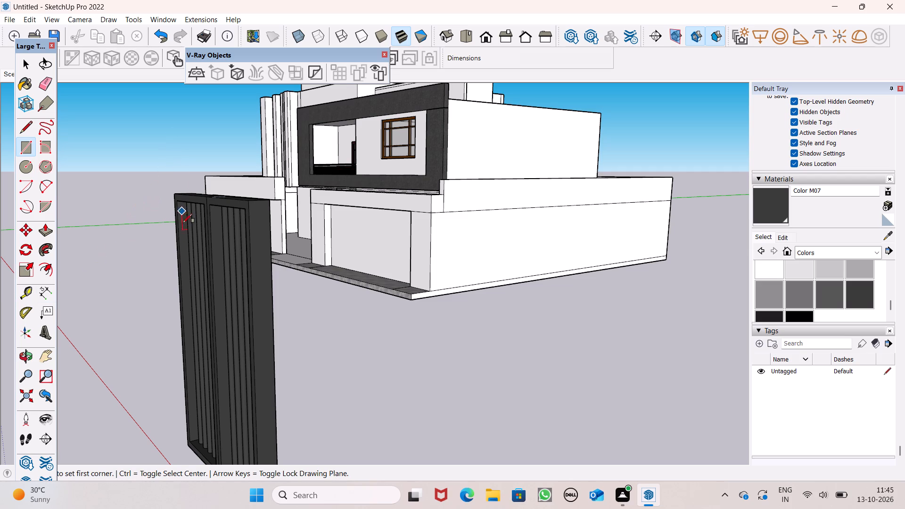
pyautogui.scroll(9, 183, 229)
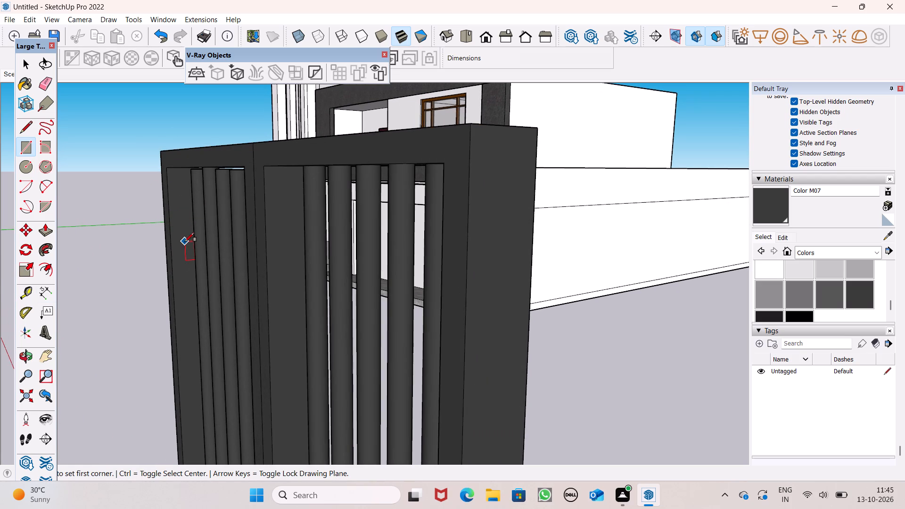
pyautogui.scroll(8, 187, 230)
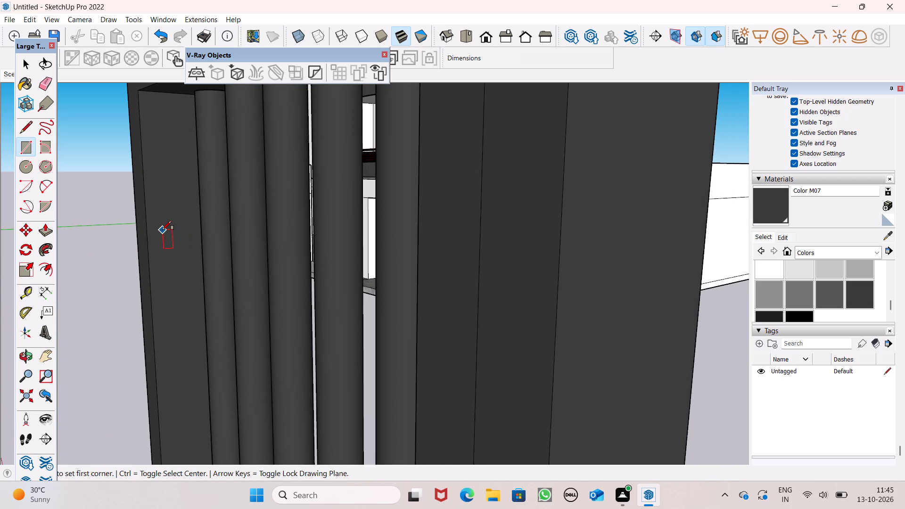
pyautogui.click(166, 229)
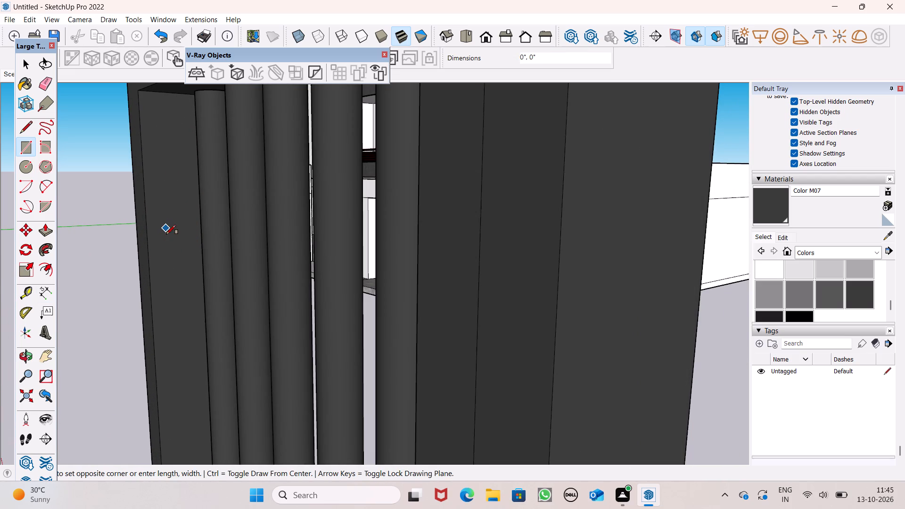
pyautogui.click(191, 256)
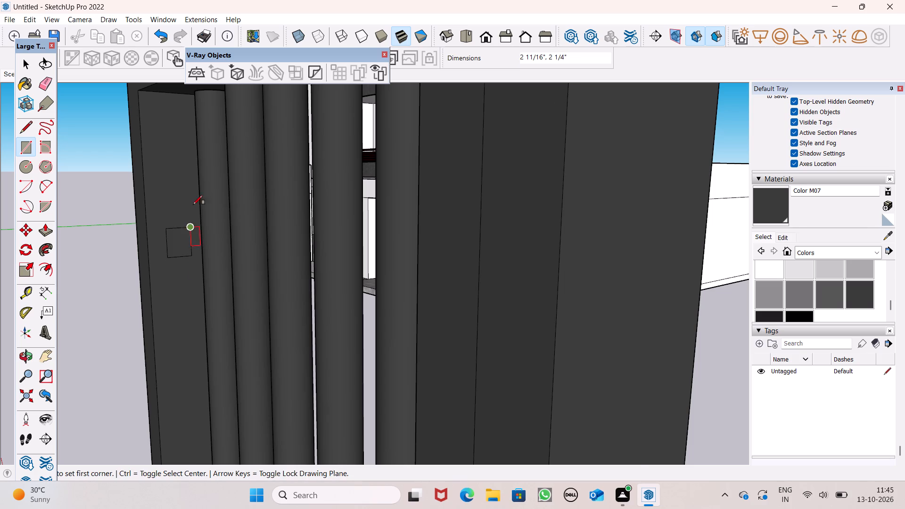
# Copy the small rectangle with its edges about 1' 11 7/8" straight down the same post face.
pyautogui.scroll(-1, 205, 167)
pyautogui.scroll(-4, 178, 235)
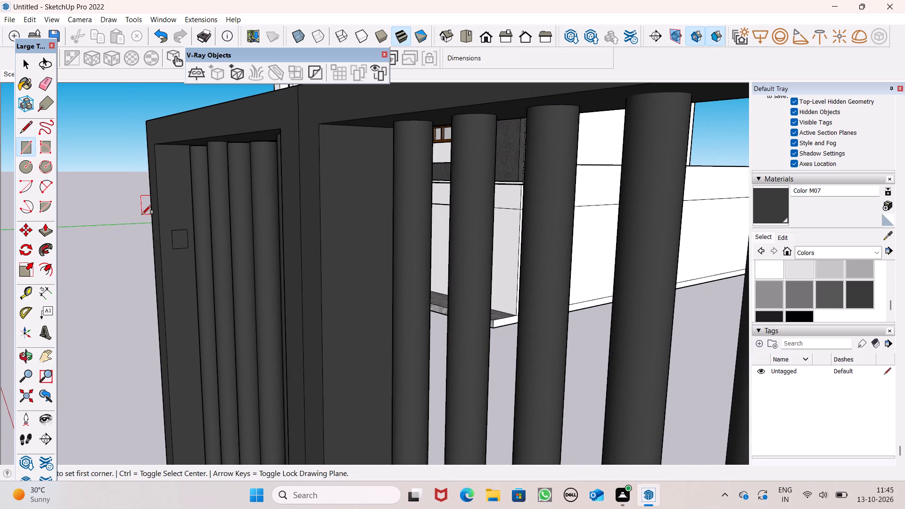
pyautogui.press('space')
pyautogui.doubleClick(176, 237)
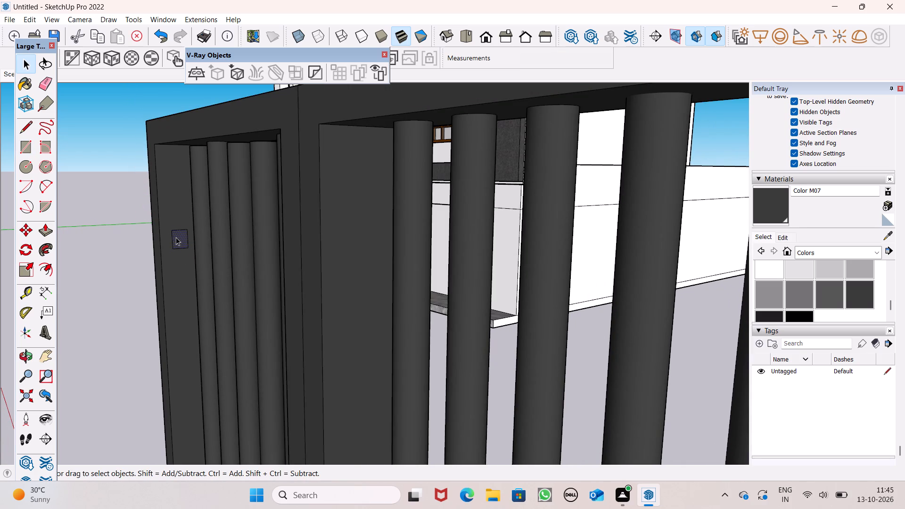
pyautogui.press('m')
pyautogui.press('Return')
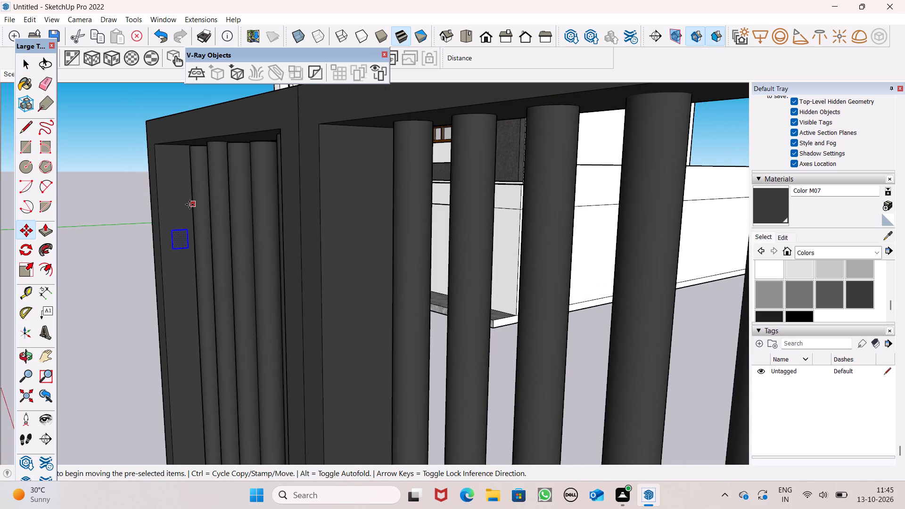
pyautogui.scroll(-1, 189, 205)
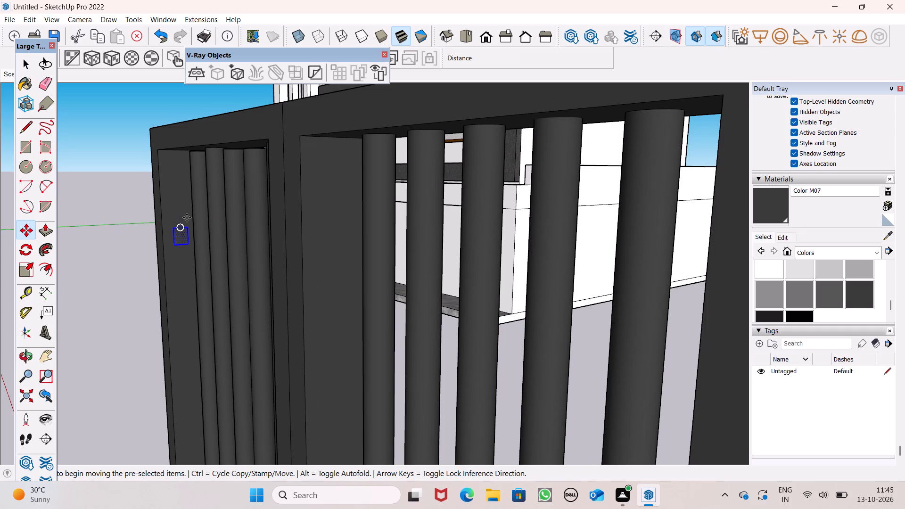
pyautogui.moveTo(177, 244); pyautogui.dragTo(177, 279)
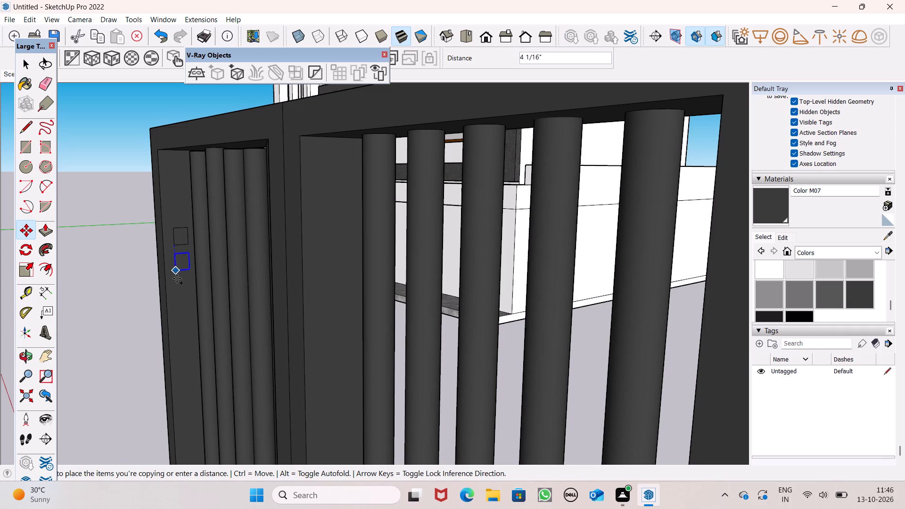
pyautogui.moveTo(177, 279); pyautogui.dragTo(181, 391)
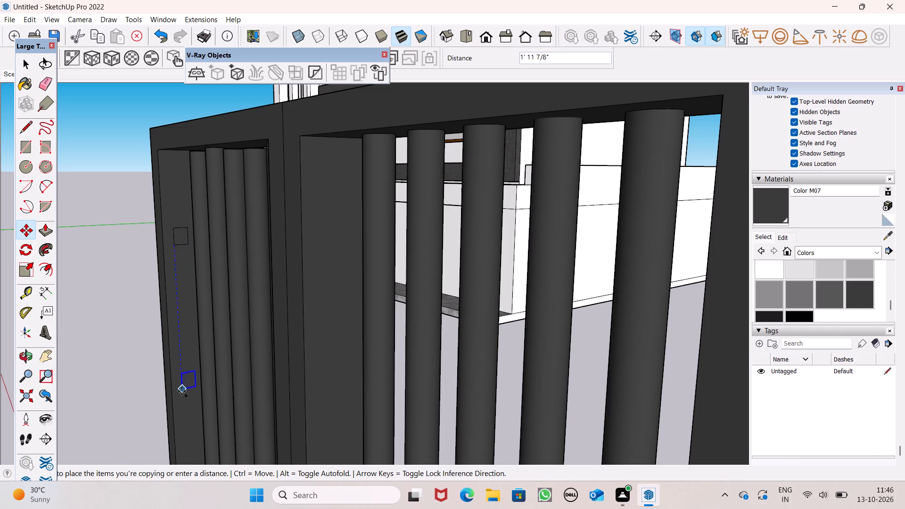
pyautogui.moveTo(181, 391); pyautogui.dragTo(182, 388)
# Copy the lower rectangle about 4' 8 15/16" further down the post face, near its bottom, and clear the selection.
pyautogui.scroll(-5, 213, 211)
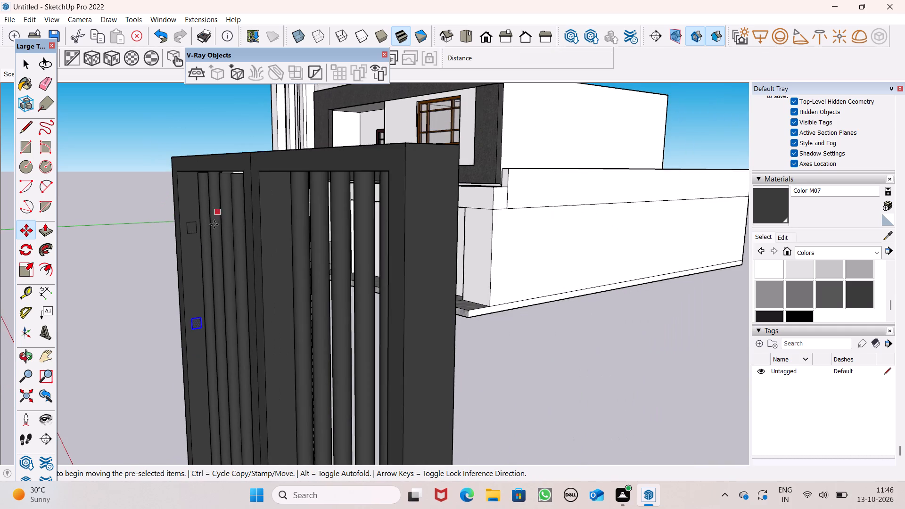
pyautogui.scroll(-6, 220, 242)
pyautogui.moveTo(206, 307); pyautogui.dragTo(213, 305, button='middle')
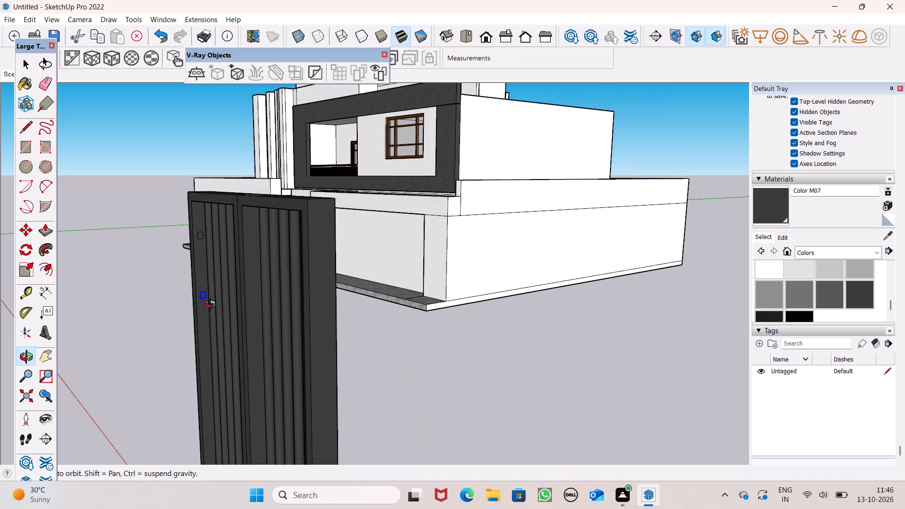
pyautogui.moveTo(213, 305); pyautogui.dragTo(210, 314, button='middle')
pyautogui.scroll(-2, 256, 218)
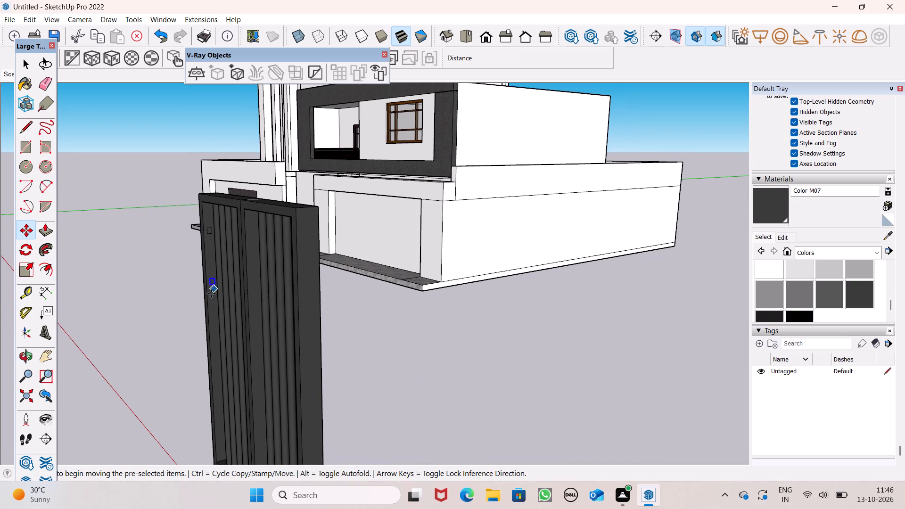
pyautogui.scroll(-1, 304, 184)
pyautogui.scroll(5, 239, 263)
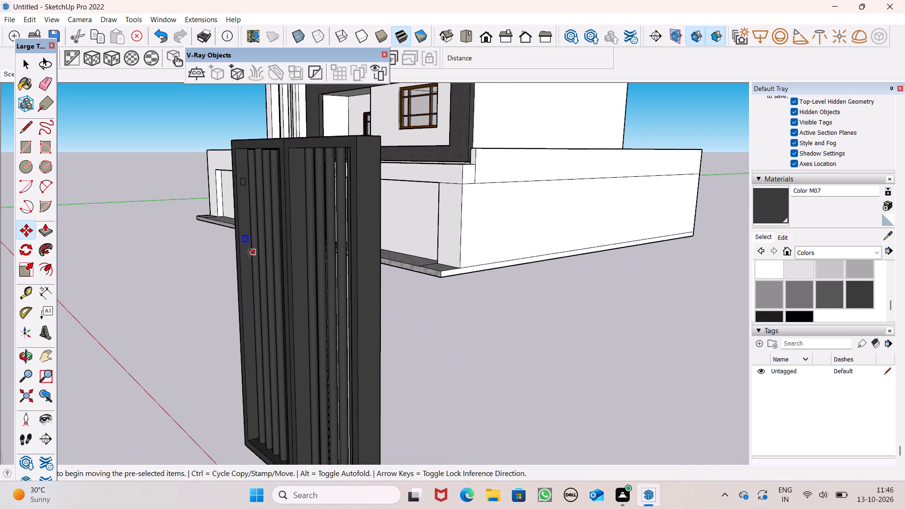
pyautogui.moveTo(245, 244); pyautogui.dragTo(238, 348)
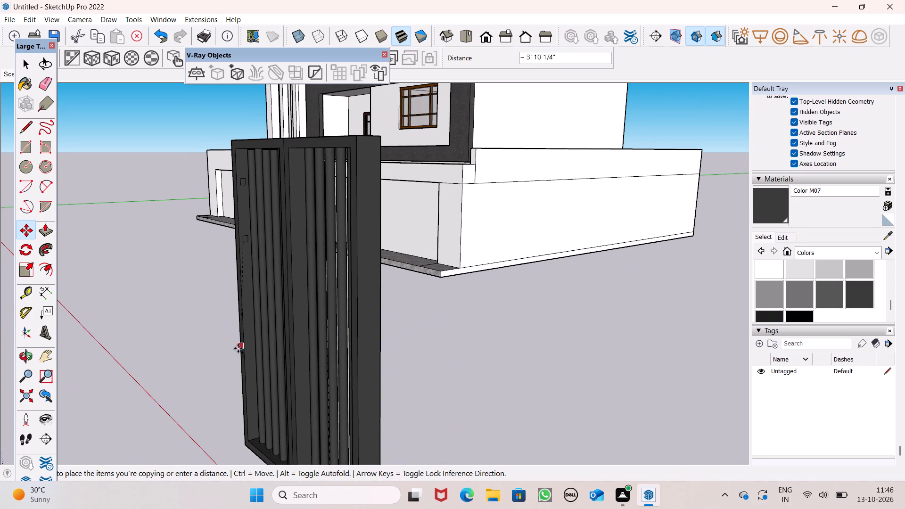
pyautogui.moveTo(238, 348); pyautogui.dragTo(250, 371)
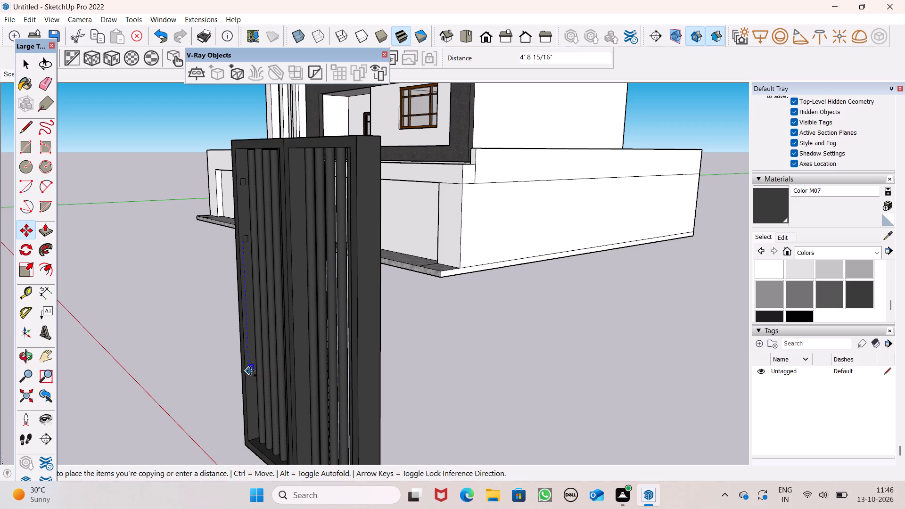
pyautogui.moveTo(250, 371); pyautogui.dragTo(249, 370)
pyautogui.press('space')
pyautogui.click(193, 318)
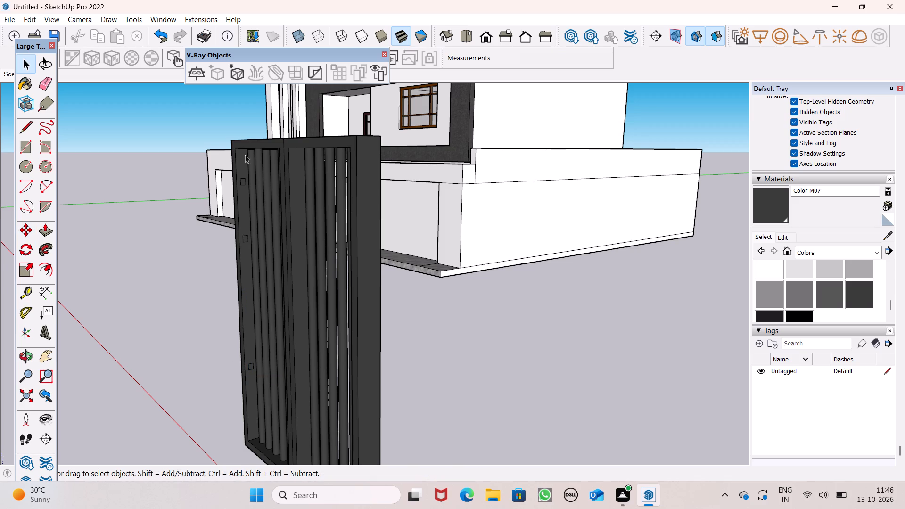
# Extrude the top small rectangle about 6' 5 3/16" from the far outer post, through both gate panels toward the opposite outer post.
pyautogui.scroll(8, 245, 148)
pyautogui.moveTo(45, 229); pyautogui.dragTo(50, 226)
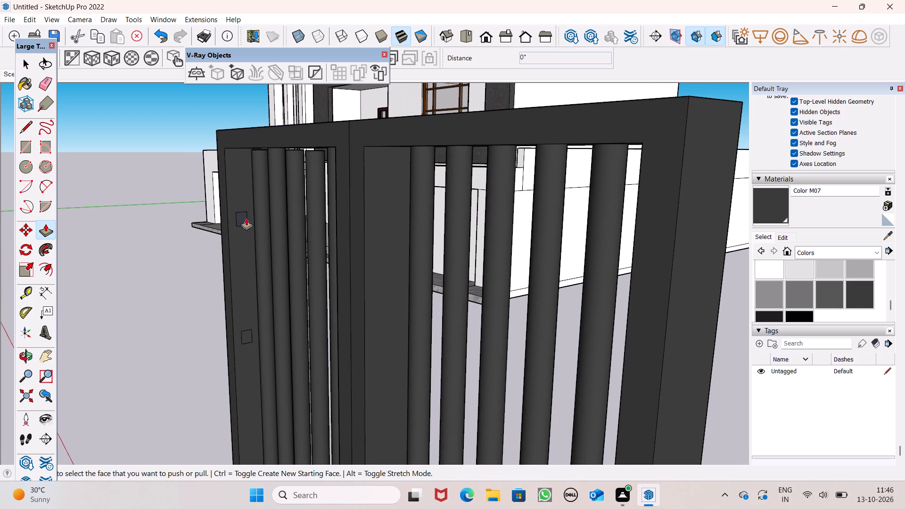
pyautogui.moveTo(242, 218); pyautogui.dragTo(318, 286)
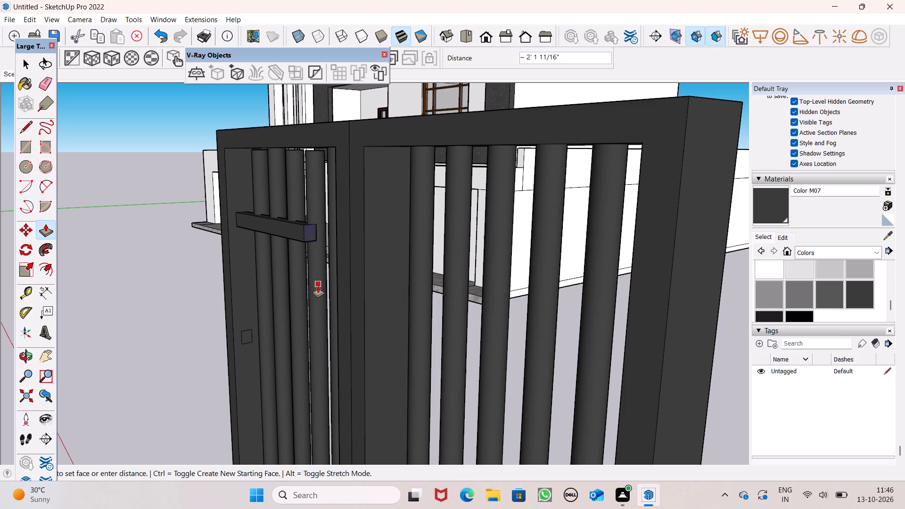
pyautogui.moveTo(318, 286); pyautogui.dragTo(375, 348)
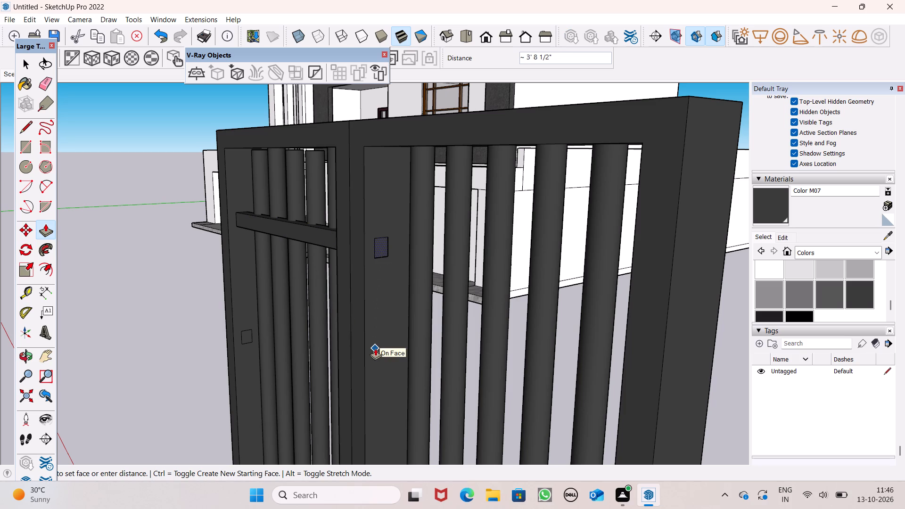
pyautogui.moveTo(375, 348); pyautogui.dragTo(438, 371)
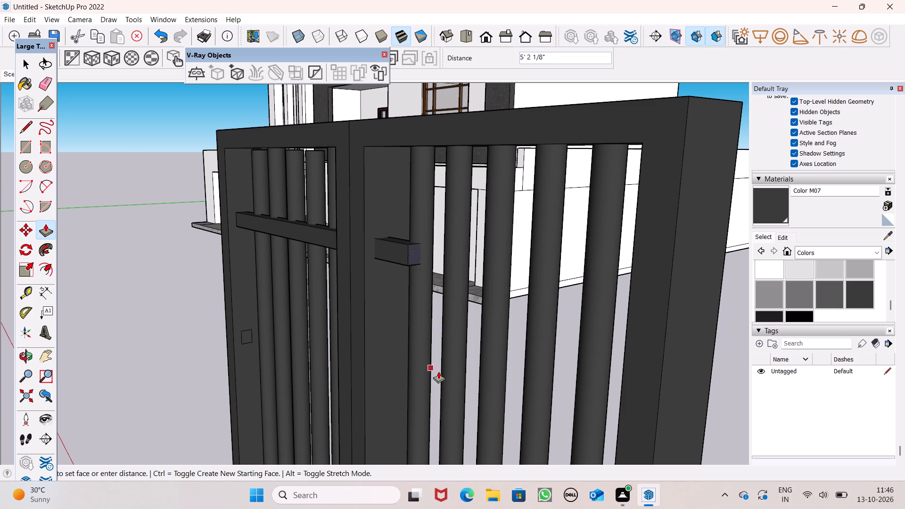
pyautogui.moveTo(438, 371); pyautogui.dragTo(588, 414)
pyautogui.moveTo(584, 283); pyautogui.dragTo(599, 290, button='middle')
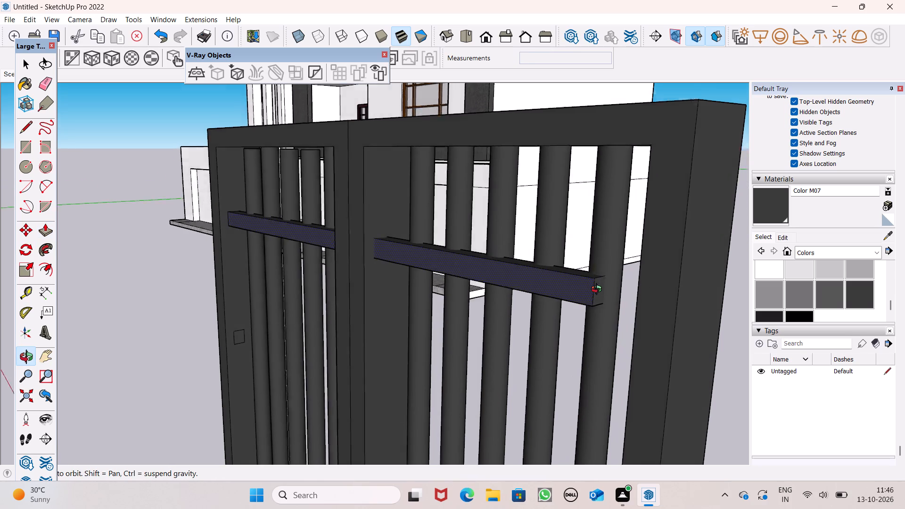
pyautogui.moveTo(599, 290); pyautogui.dragTo(621, 327, button='middle')
pyautogui.scroll(4, 633, 326)
pyautogui.scroll(-4, 639, 322)
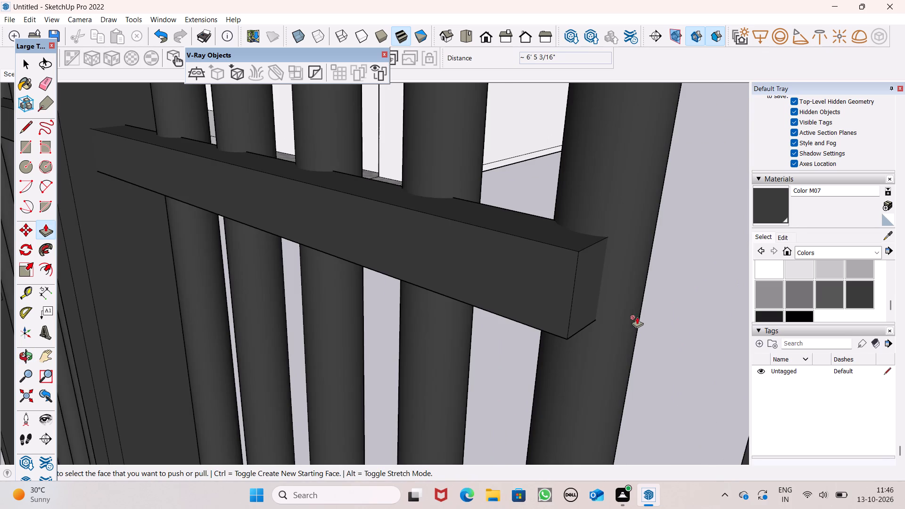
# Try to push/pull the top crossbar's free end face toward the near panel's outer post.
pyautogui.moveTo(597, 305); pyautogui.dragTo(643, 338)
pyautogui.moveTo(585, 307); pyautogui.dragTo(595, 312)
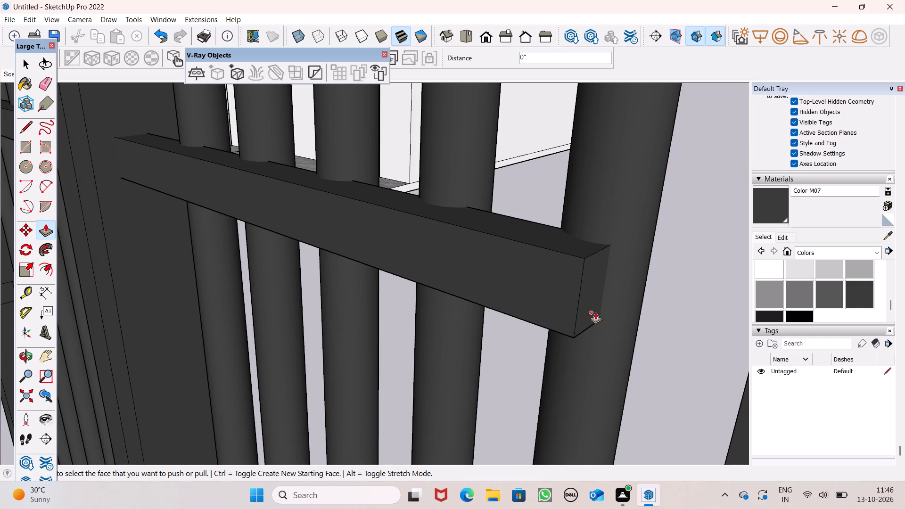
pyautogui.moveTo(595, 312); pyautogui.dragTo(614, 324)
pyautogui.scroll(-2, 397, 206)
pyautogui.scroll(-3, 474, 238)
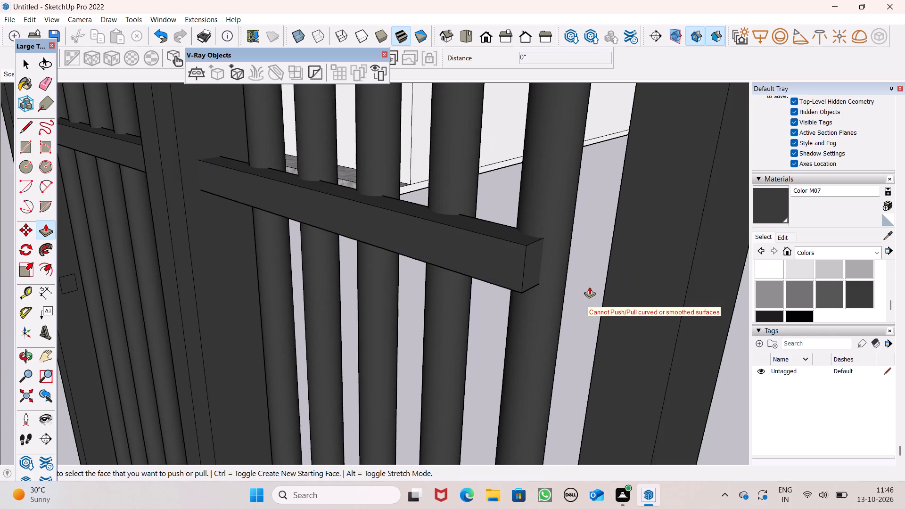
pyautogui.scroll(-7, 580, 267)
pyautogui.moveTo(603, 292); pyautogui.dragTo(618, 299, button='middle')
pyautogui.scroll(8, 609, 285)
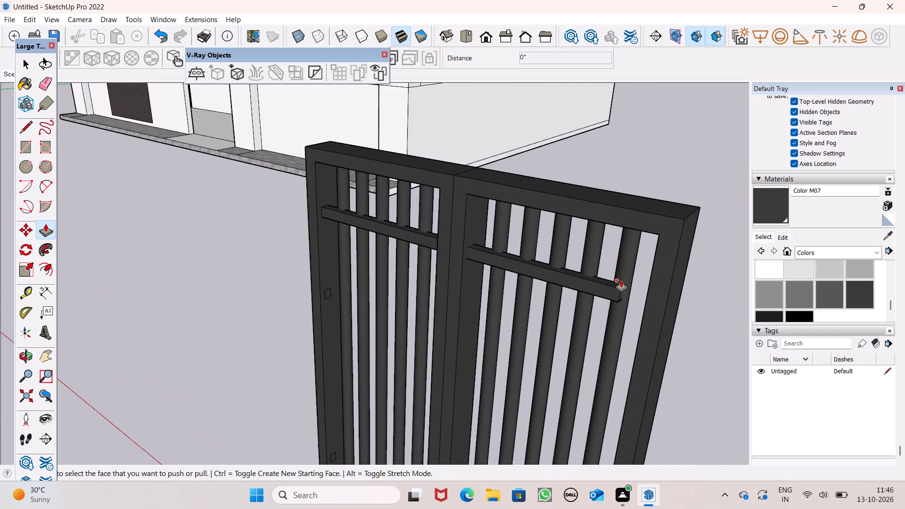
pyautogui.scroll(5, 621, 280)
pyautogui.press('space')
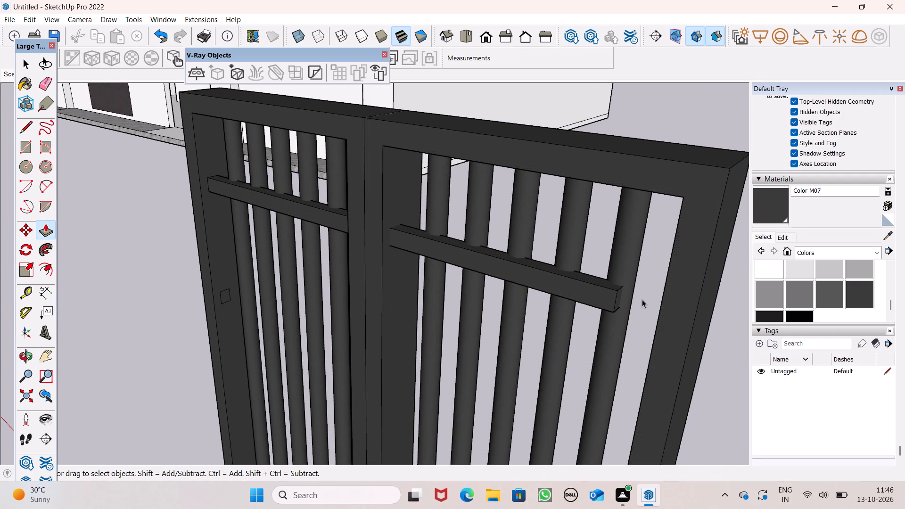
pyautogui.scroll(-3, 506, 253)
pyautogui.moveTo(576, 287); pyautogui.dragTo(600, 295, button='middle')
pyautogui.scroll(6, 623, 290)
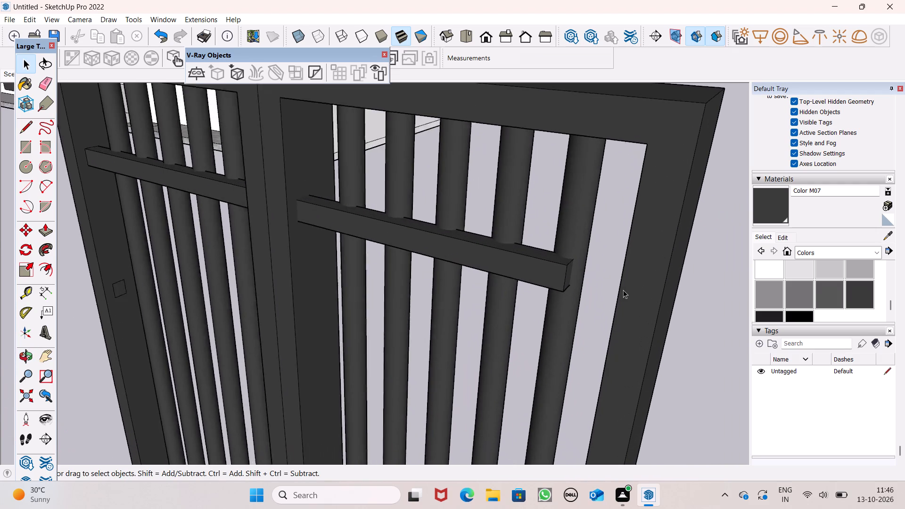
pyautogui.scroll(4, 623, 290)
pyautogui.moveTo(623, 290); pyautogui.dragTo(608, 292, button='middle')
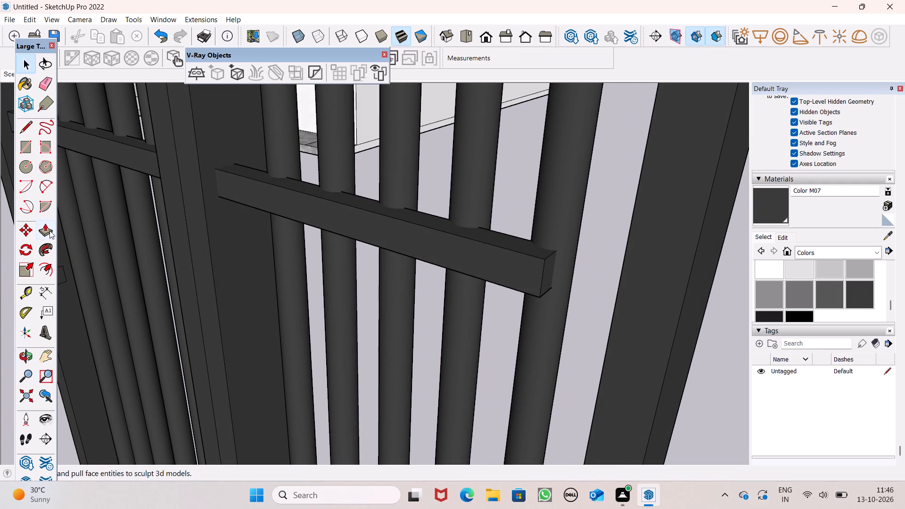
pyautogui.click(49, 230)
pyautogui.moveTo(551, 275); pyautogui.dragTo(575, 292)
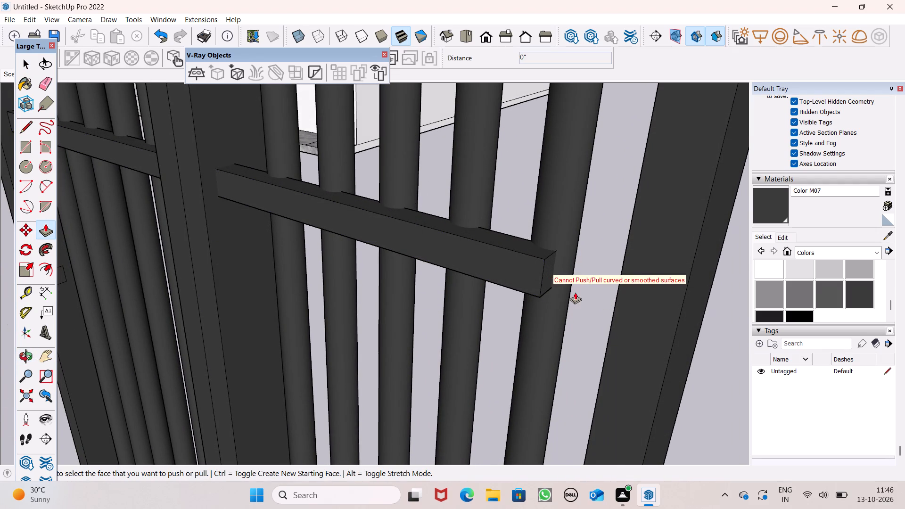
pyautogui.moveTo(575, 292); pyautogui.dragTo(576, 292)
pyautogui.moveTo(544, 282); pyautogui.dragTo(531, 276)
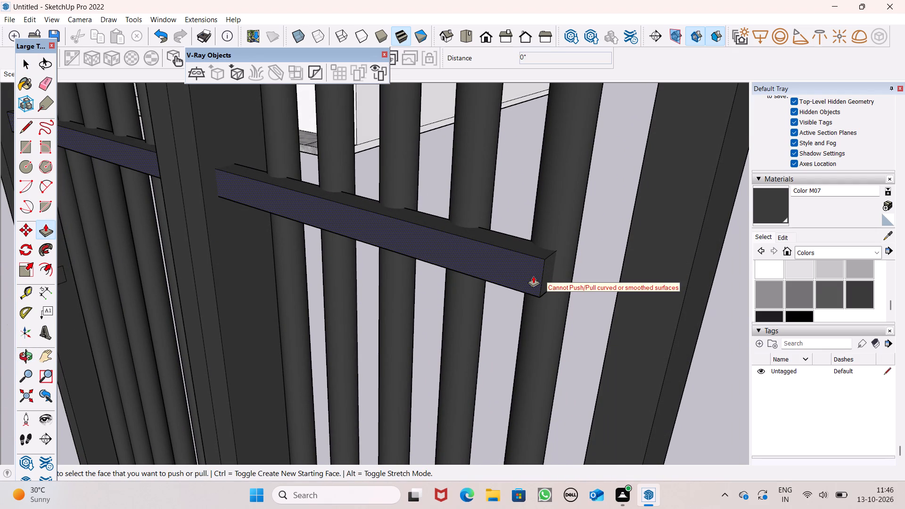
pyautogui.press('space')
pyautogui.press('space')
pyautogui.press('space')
# Select the top crossbar's free end face and extend it about 5 1/8" to meet the near outer post.
pyautogui.click(549, 276)
pyautogui.moveTo(551, 292); pyautogui.dragTo(540, 297, button='middle')
pyautogui.scroll(1, 540, 297)
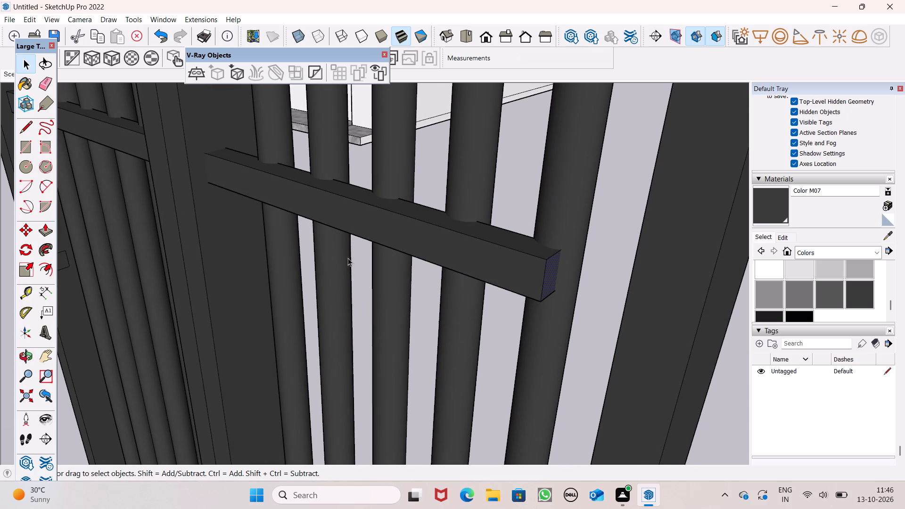
pyautogui.click(44, 231)
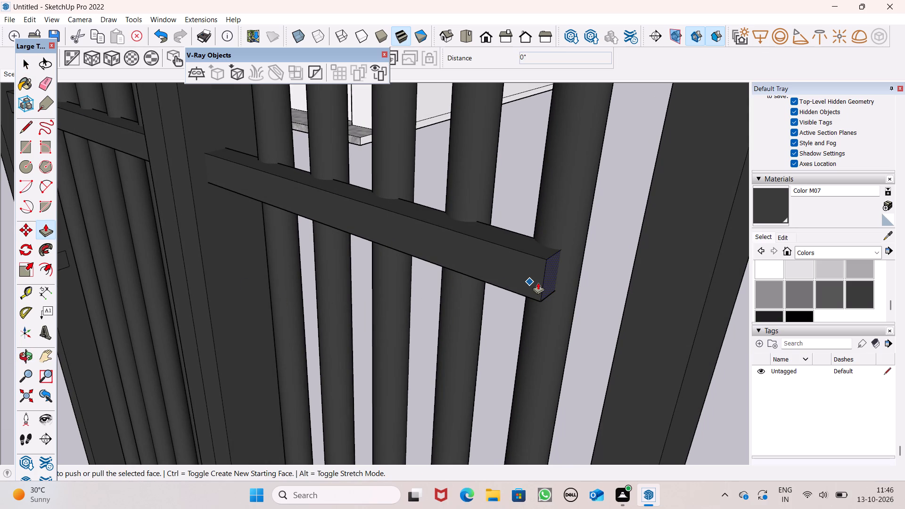
pyautogui.moveTo(551, 280); pyautogui.dragTo(622, 324)
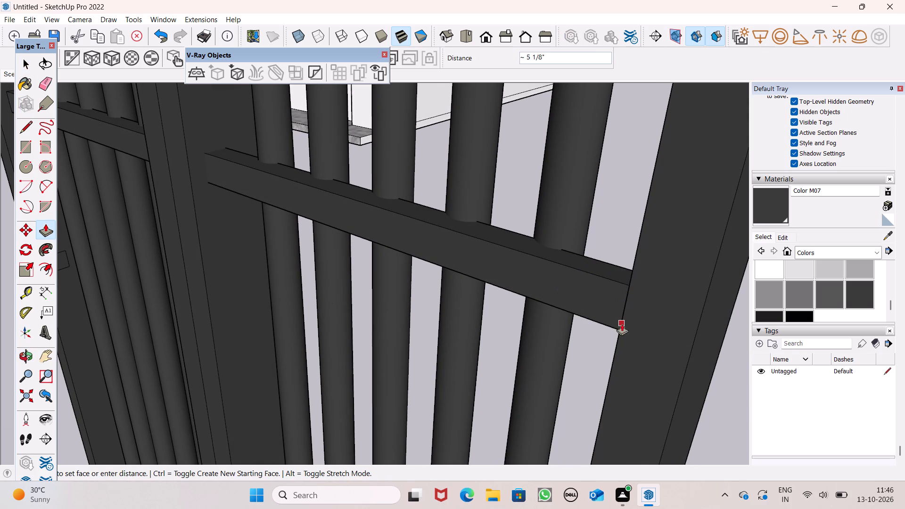
pyautogui.moveTo(622, 324); pyautogui.dragTo(622, 325)
# Extrude the middle small rectangle about 6' 10 5/16" across both panels to the opposite outer post.
pyautogui.scroll(-1, 558, 252)
pyautogui.moveTo(553, 272); pyautogui.dragTo(705, 228, button='middle')
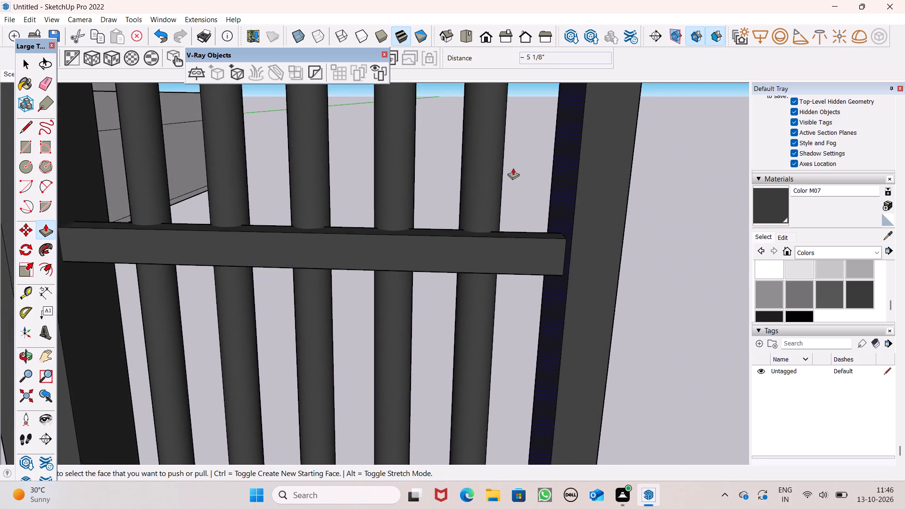
pyautogui.scroll(-7, 513, 168)
pyautogui.moveTo(527, 255); pyautogui.dragTo(432, 295, button='middle')
pyautogui.scroll(3, 343, 279)
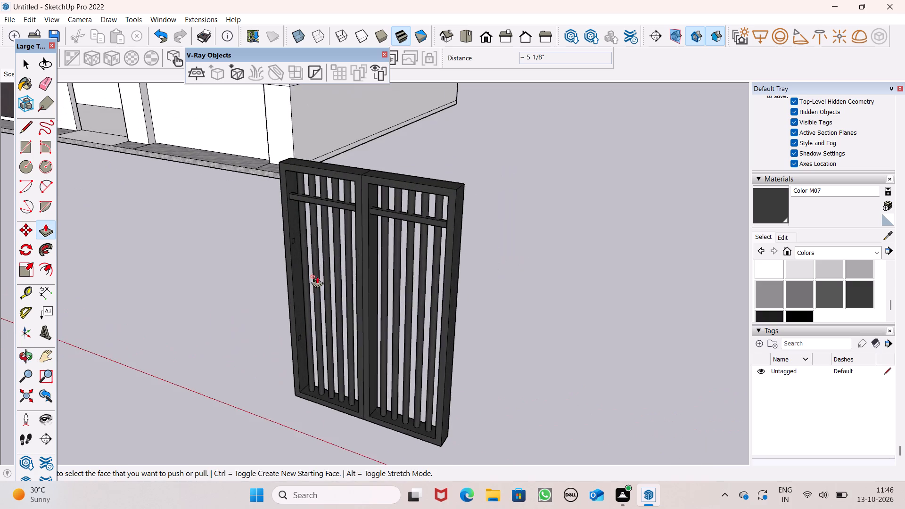
pyautogui.scroll(3, 317, 276)
pyautogui.moveTo(281, 225); pyautogui.dragTo(353, 254)
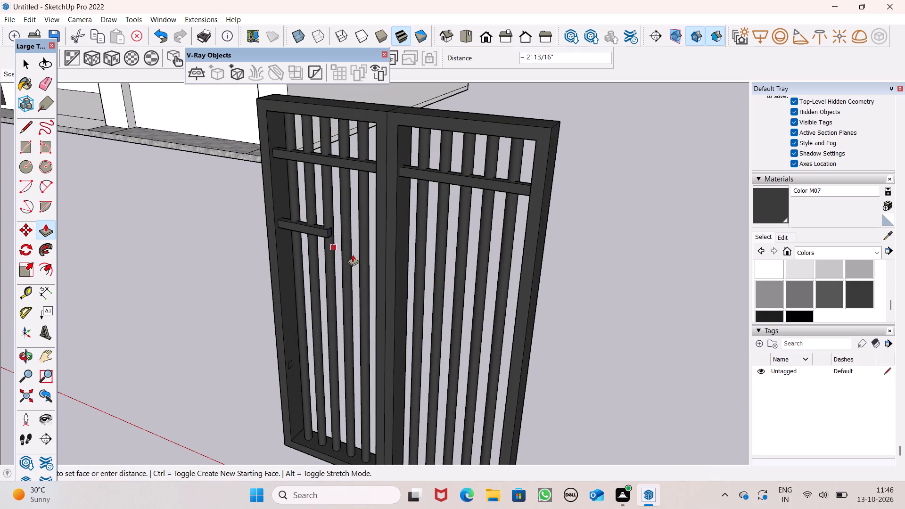
pyautogui.moveTo(353, 254); pyautogui.dragTo(521, 296)
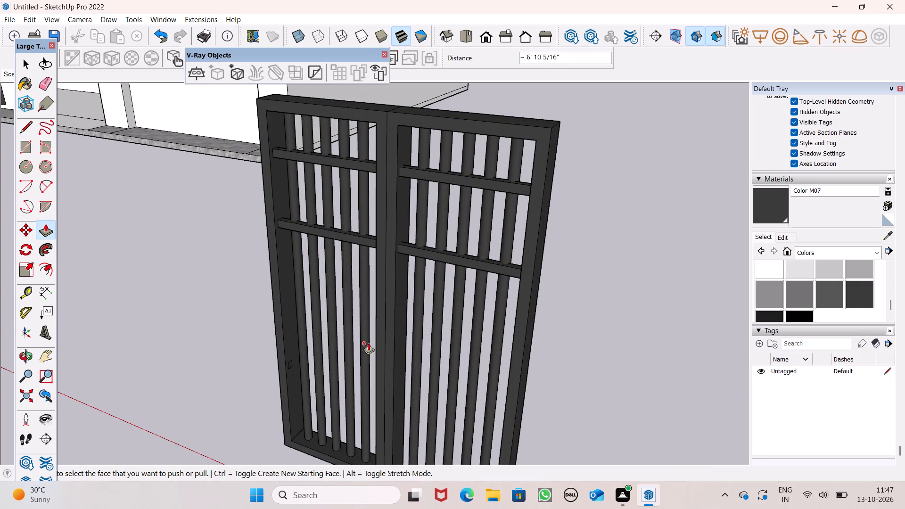
# Extrude the bottom small rectangle about 4' 6 15/16" through the central posts into the second panel.
pyautogui.scroll(-2, 395, 270)
pyautogui.moveTo(399, 373); pyautogui.dragTo(370, 354, button='middle')
pyautogui.scroll(4, 344, 363)
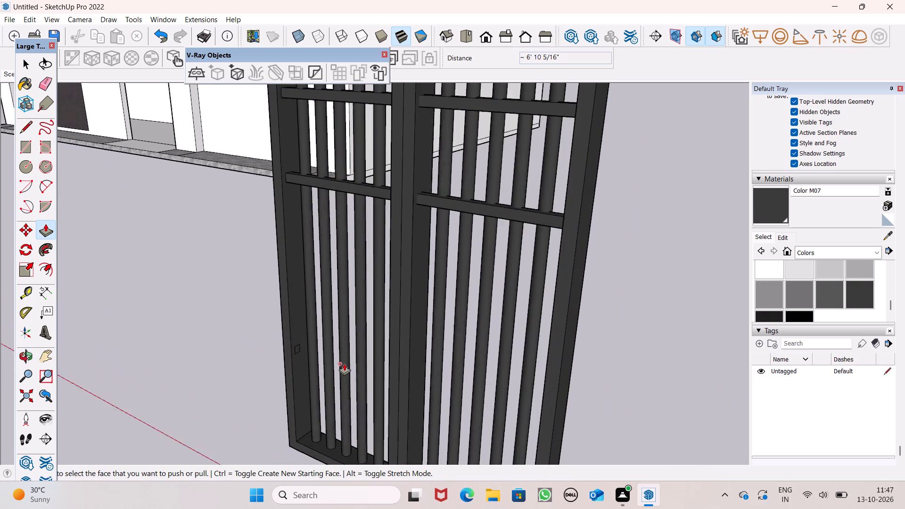
pyautogui.scroll(3, 344, 363)
pyautogui.moveTo(288, 343); pyautogui.dragTo(430, 419)
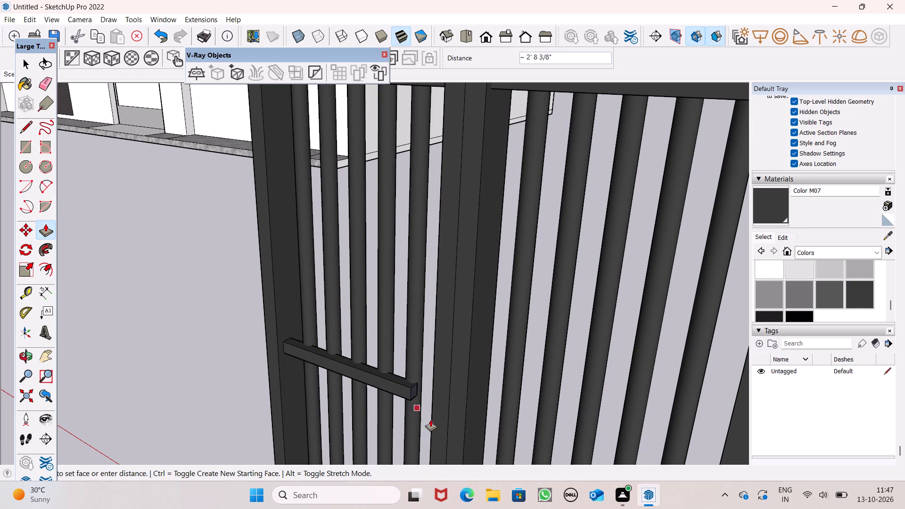
pyautogui.moveTo(430, 419); pyautogui.dragTo(523, 455)
# Extend the bottom crossbar's free end face the rest of the way to the near outer post.
pyautogui.scroll(-7, 423, 230)
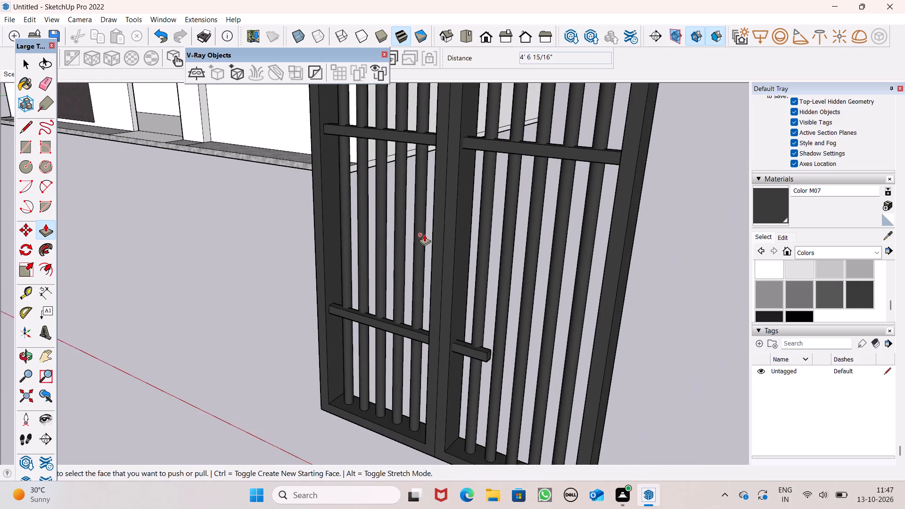
pyautogui.scroll(-2, 447, 254)
pyautogui.moveTo(494, 303); pyautogui.dragTo(494, 309, button='middle')
pyautogui.scroll(7, 504, 342)
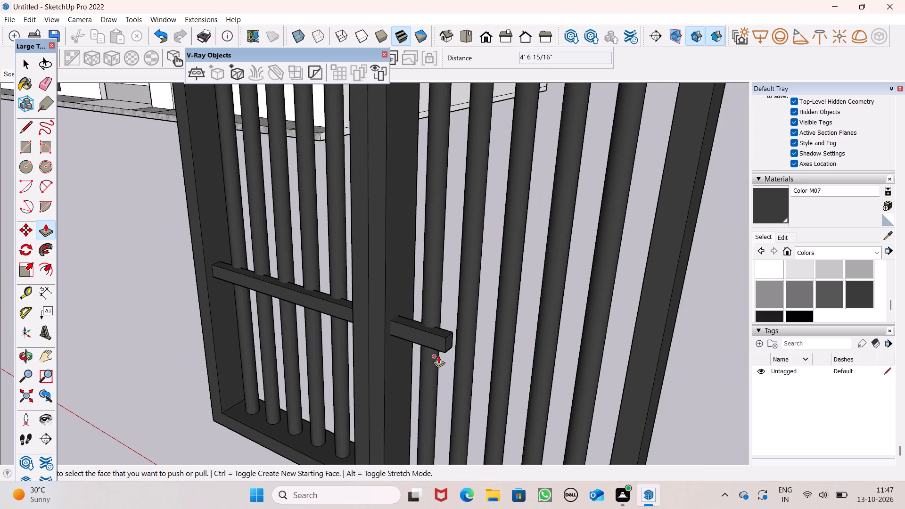
pyautogui.moveTo(448, 343); pyautogui.dragTo(621, 392)
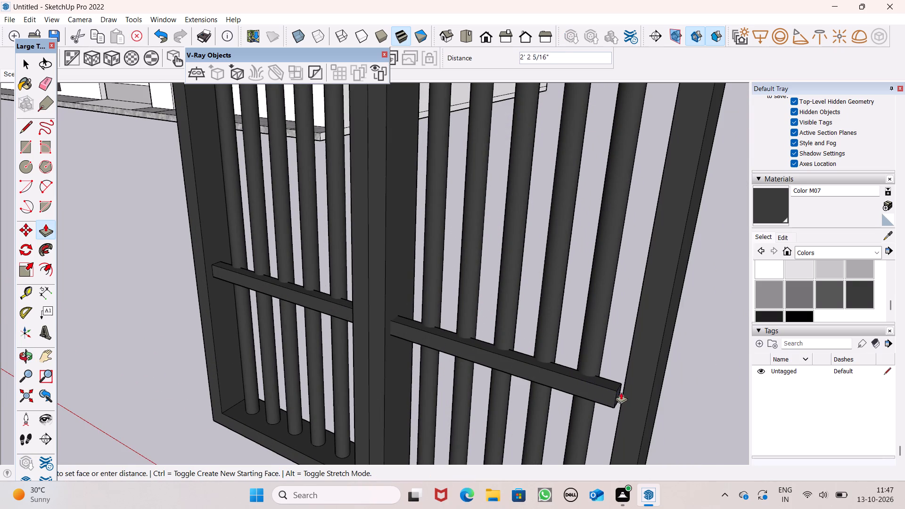
pyautogui.moveTo(621, 392); pyautogui.dragTo(626, 396)
pyautogui.scroll(-2, 544, 276)
pyautogui.scroll(1, 544, 281)
pyautogui.scroll(-1, 544, 281)
pyautogui.press('space')
# Examine the three crossbars and how they meet the posts, viewing the gate from its front and back.
pyautogui.scroll(-1, 558, 287)
pyautogui.moveTo(592, 330); pyautogui.dragTo(794, 321, button='middle')
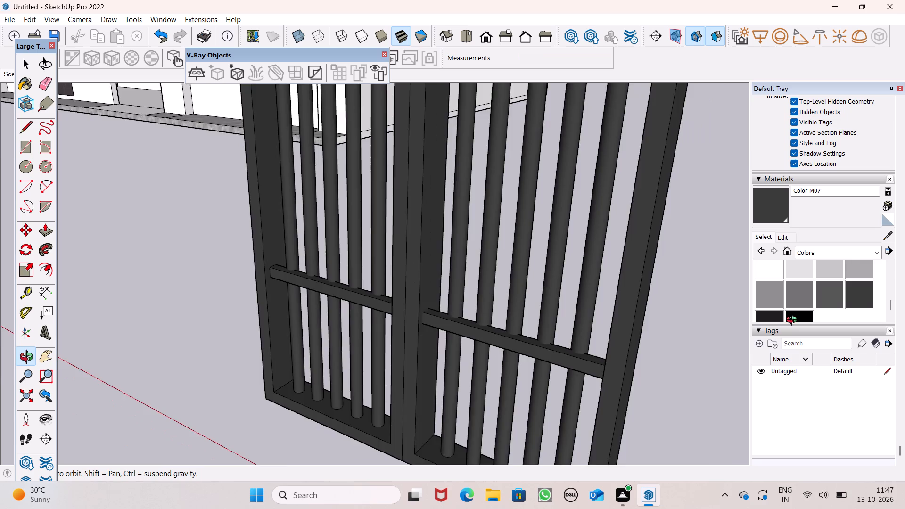
pyautogui.moveTo(794, 321); pyautogui.dragTo(552, 325, button='middle')
pyautogui.scroll(1, 566, 332)
pyautogui.scroll(-9, 496, 285)
pyautogui.moveTo(581, 300); pyautogui.dragTo(571, 309, button='middle')
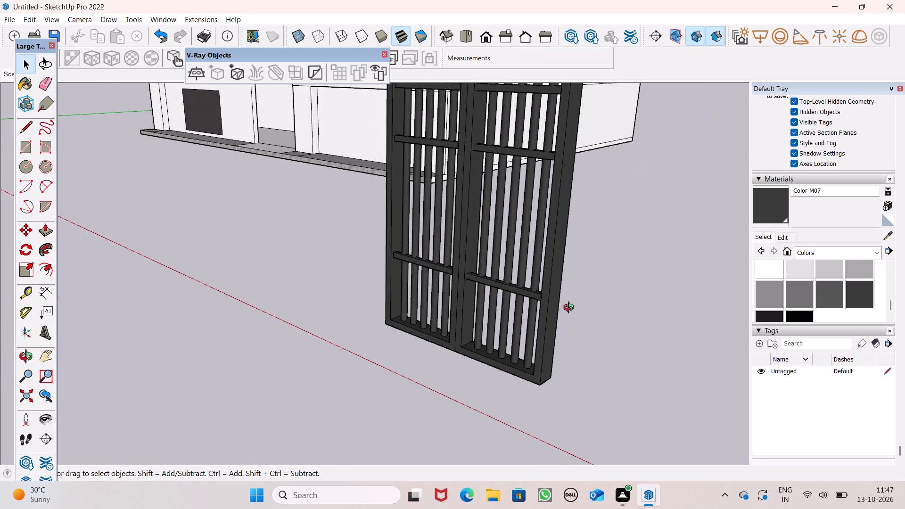
pyautogui.moveTo(571, 309); pyautogui.dragTo(355, 316, button='middle')
pyautogui.scroll(1, 394, 257)
pyautogui.scroll(-1, 394, 259)
pyautogui.scroll(1, 394, 264)
pyautogui.scroll(-3, 394, 265)
pyautogui.scroll(-4, 353, 257)
pyautogui.moveTo(288, 263); pyautogui.dragTo(186, 290, button='middle')
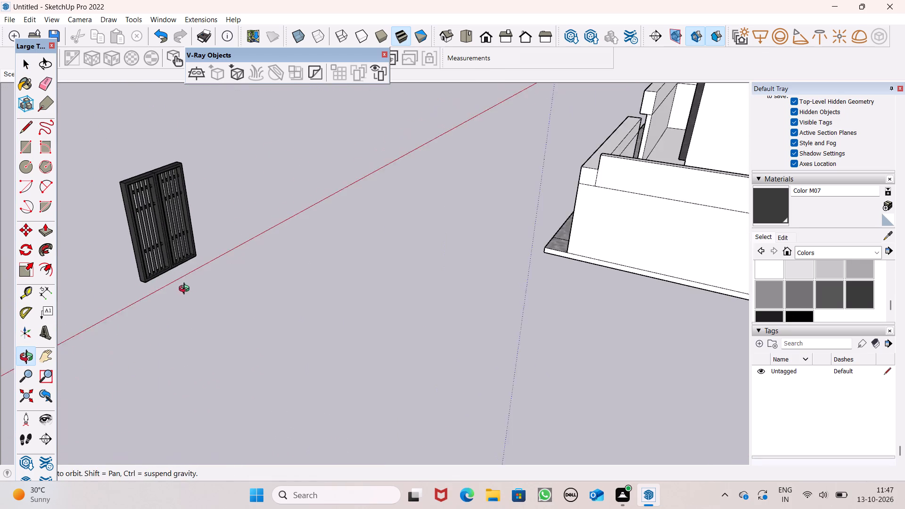
pyautogui.moveTo(186, 290); pyautogui.dragTo(146, 283, button='middle')
pyautogui.moveTo(144, 281); pyautogui.dragTo(142, 276, button='middle')
pyautogui.scroll(5, 142, 153)
pyautogui.scroll(4, 179, 219)
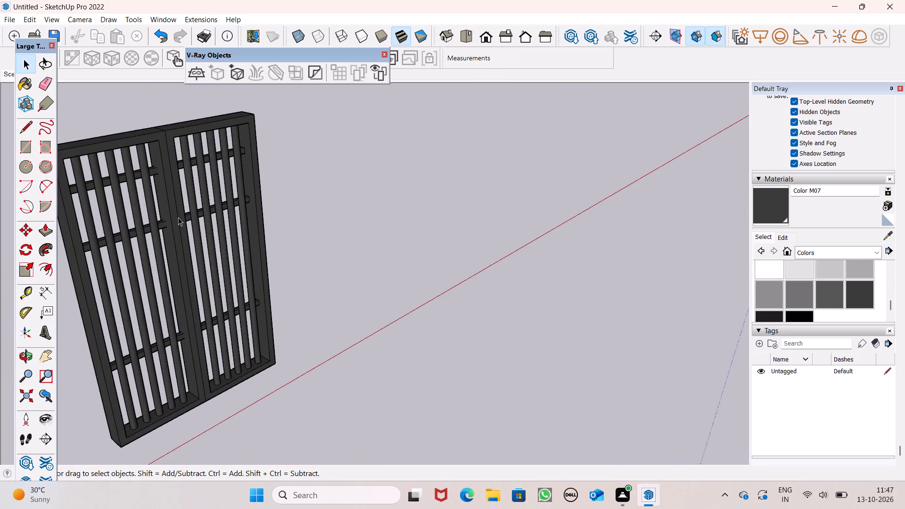
pyautogui.scroll(7, 200, 231)
pyautogui.scroll(-11, 294, 223)
pyautogui.scroll(1, 326, 270)
pyautogui.moveTo(326, 273); pyautogui.dragTo(324, 276, button='middle')
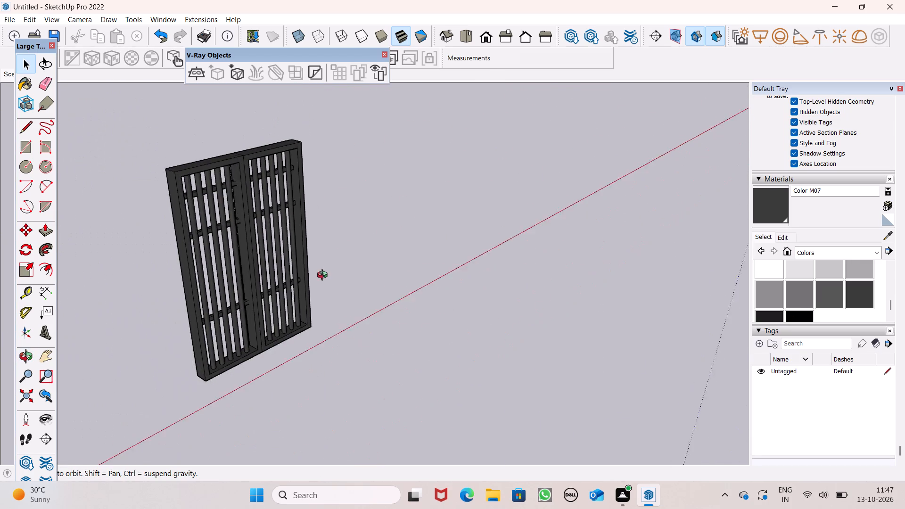
pyautogui.moveTo(324, 276); pyautogui.dragTo(174, 277, button='middle')
# Select all the connected geometry of the two-panel gate and make it a group.
pyautogui.tripleClick(286, 263)
pyautogui.tripleClick(287, 263)
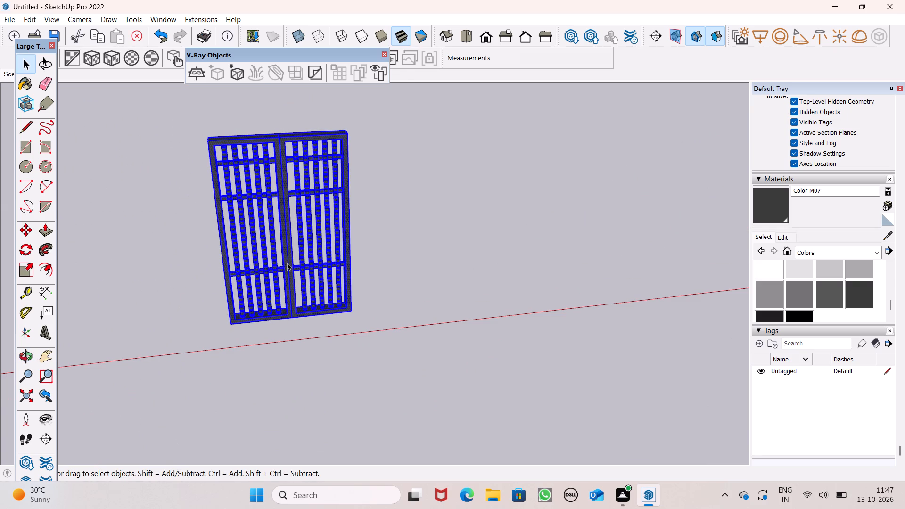
pyautogui.rightClick(287, 262)
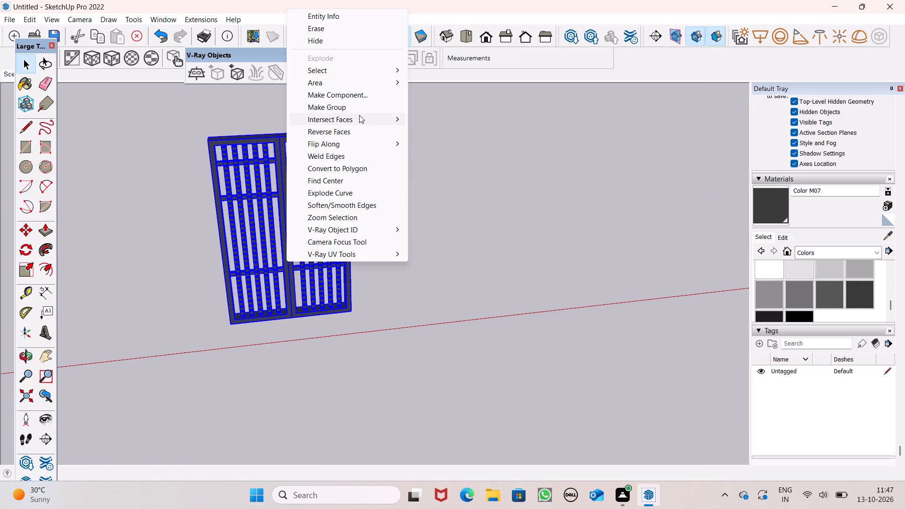
pyautogui.click(362, 112)
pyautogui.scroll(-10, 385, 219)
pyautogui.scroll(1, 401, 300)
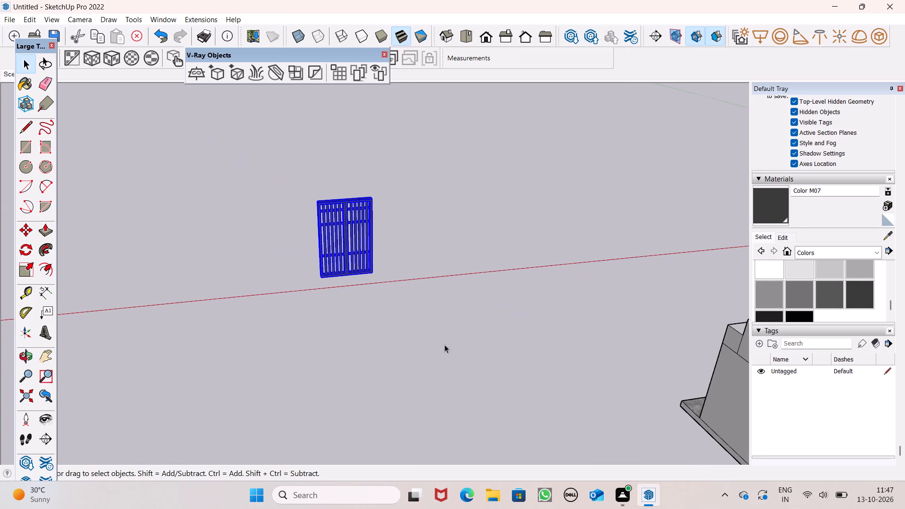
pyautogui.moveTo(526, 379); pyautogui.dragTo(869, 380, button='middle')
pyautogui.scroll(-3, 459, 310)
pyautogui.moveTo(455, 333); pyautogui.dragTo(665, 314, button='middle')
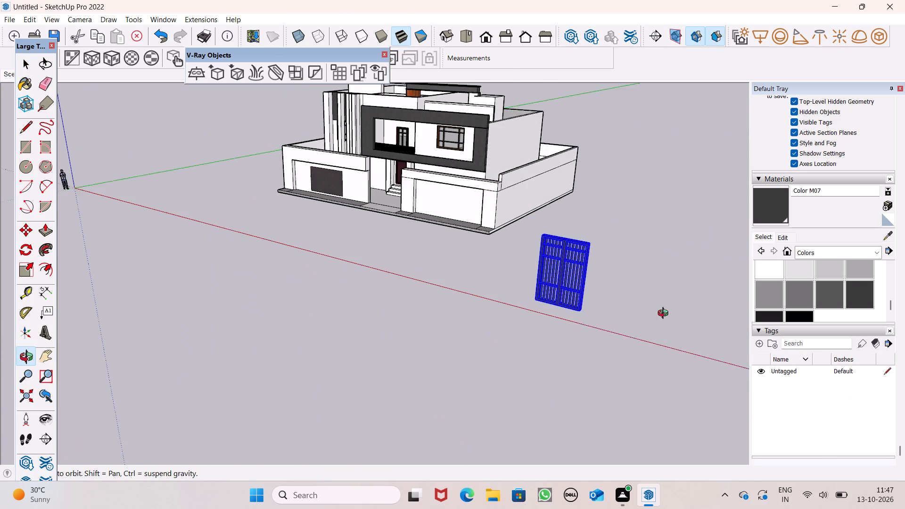
# Examine the grouped two-panel gate up close and in relation to the house's entrance opening.
pyautogui.moveTo(665, 314); pyautogui.dragTo(665, 312, button='middle')
pyautogui.click(504, 326)
pyautogui.scroll(13, 561, 264)
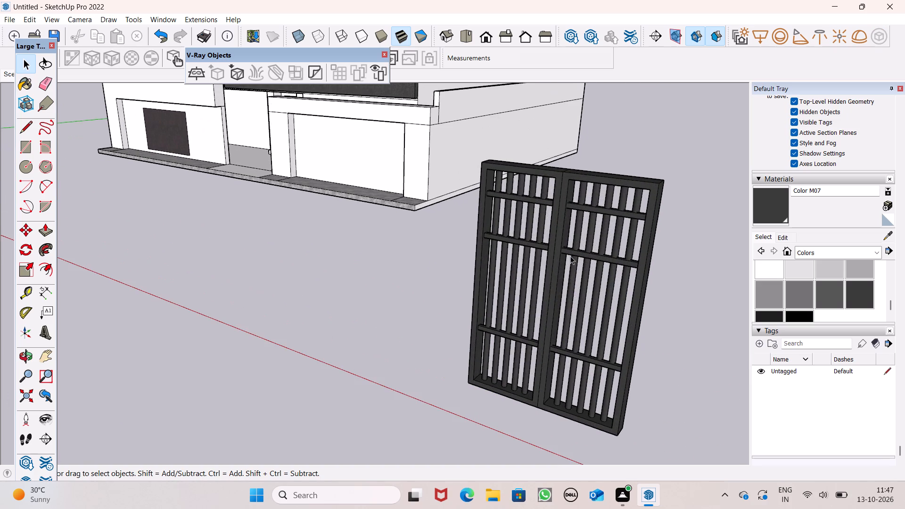
pyautogui.scroll(-1, 589, 236)
pyautogui.scroll(1, 589, 236)
pyautogui.scroll(-2, 589, 236)
pyautogui.scroll(-1, 596, 303)
pyautogui.scroll(1, 550, 317)
pyautogui.scroll(-3, 494, 336)
pyautogui.moveTo(503, 358); pyautogui.dragTo(614, 382, button='middle')
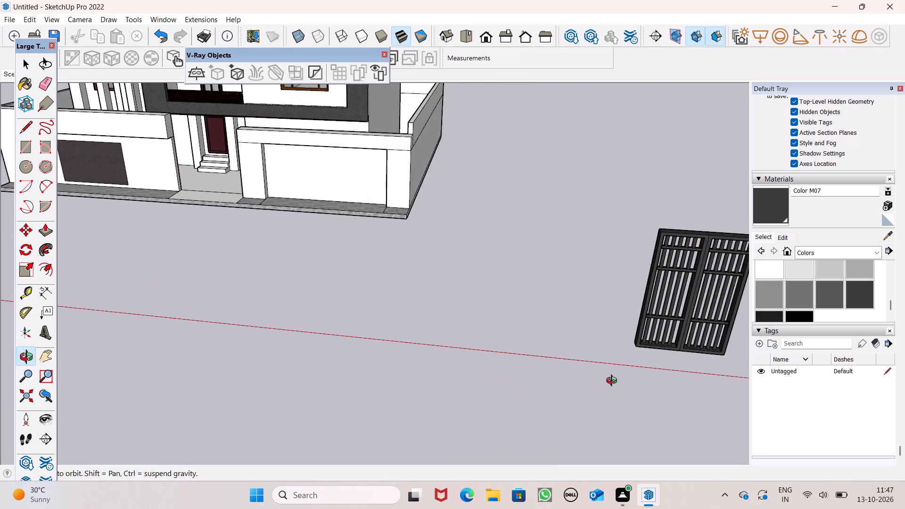
pyautogui.moveTo(614, 382); pyautogui.dragTo(566, 370, button='middle')
pyautogui.scroll(-6, 459, 273)
pyautogui.moveTo(631, 333); pyautogui.dragTo(644, 319, button='middle')
# Rotate the gate group 180 degrees about the vertical axis, centred near its bottom corner.
pyautogui.click(556, 285)
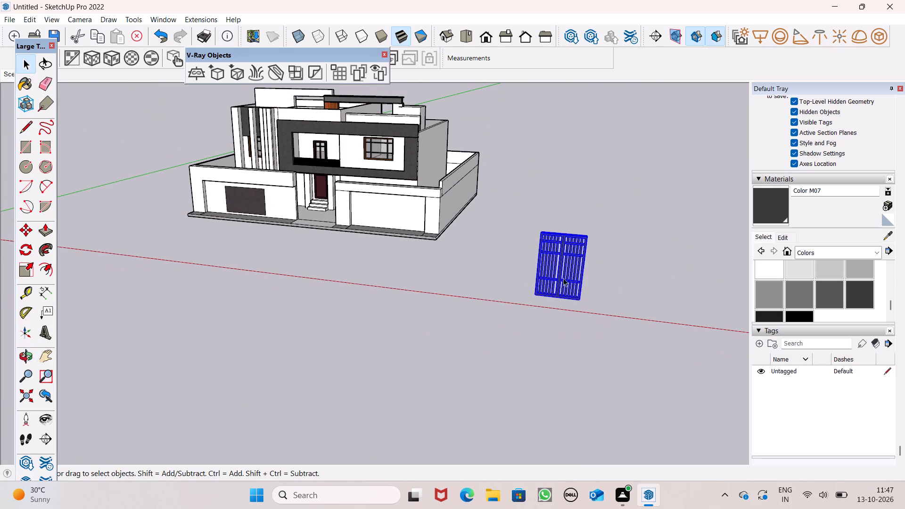
pyautogui.click(27, 246)
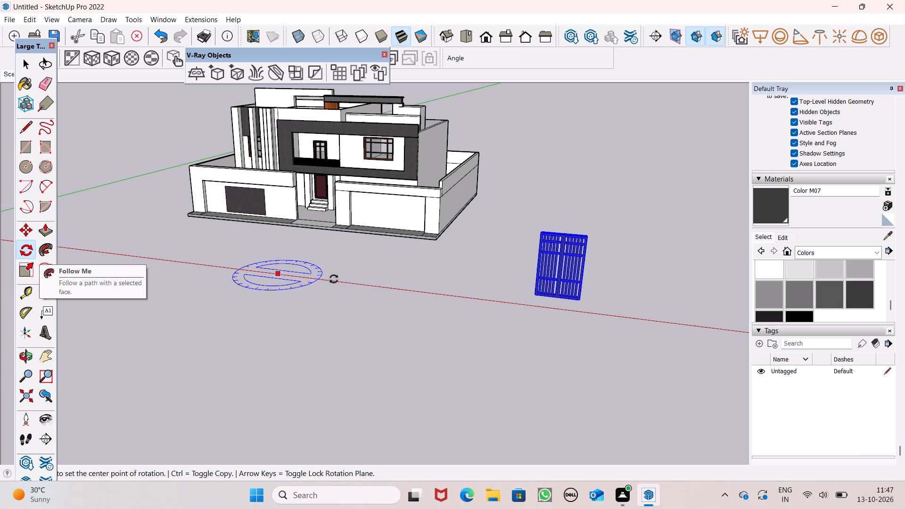
pyautogui.scroll(6, 564, 311)
pyautogui.moveTo(576, 297); pyautogui.dragTo(582, 298)
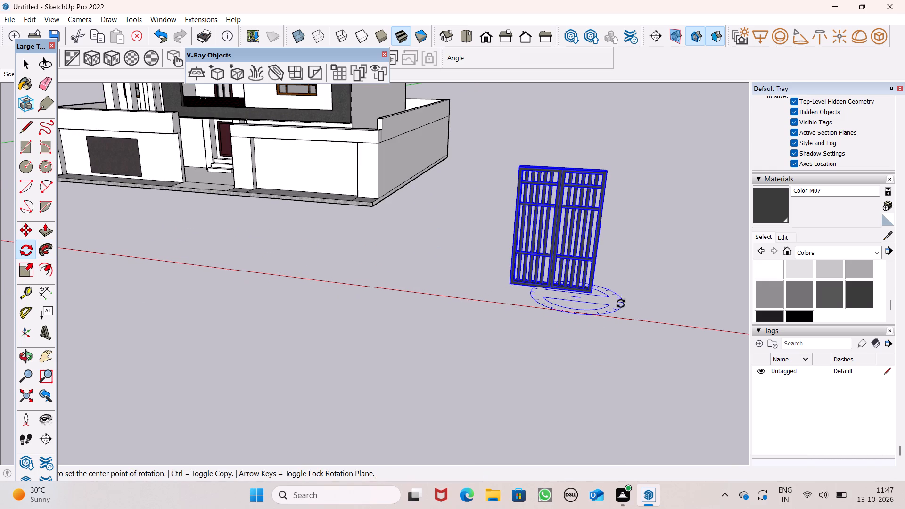
pyautogui.click(662, 308)
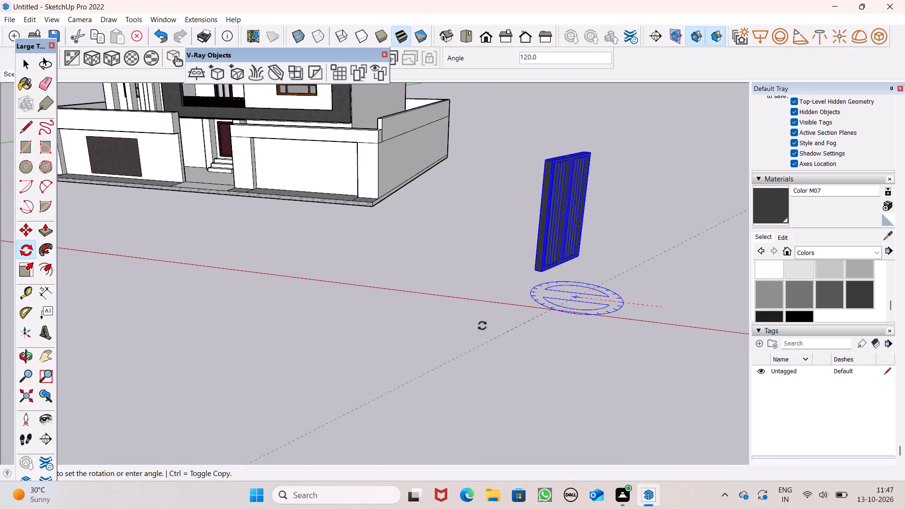
pyautogui.click(447, 282)
pyautogui.press('space')
# Move the gate group from beside the house to just in front of the front boundary wall.
pyautogui.scroll(-6, 461, 213)
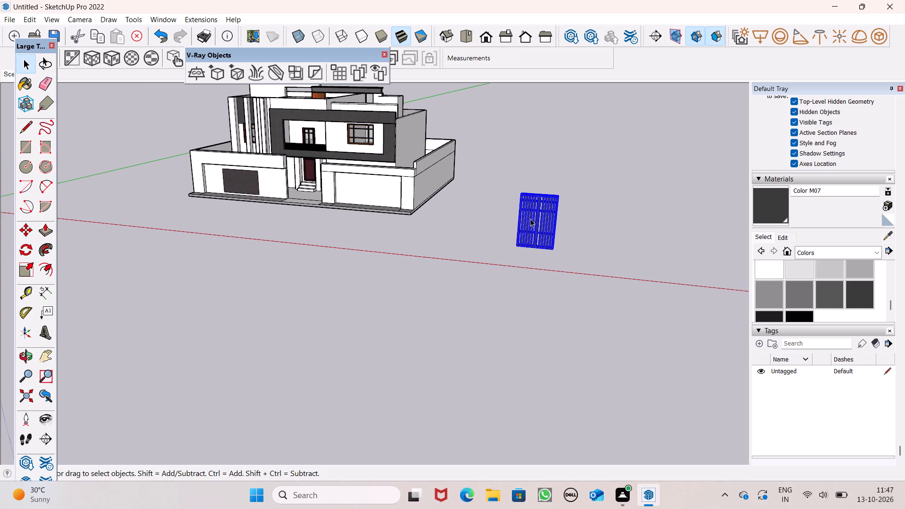
pyautogui.press('m')
pyautogui.press('Return')
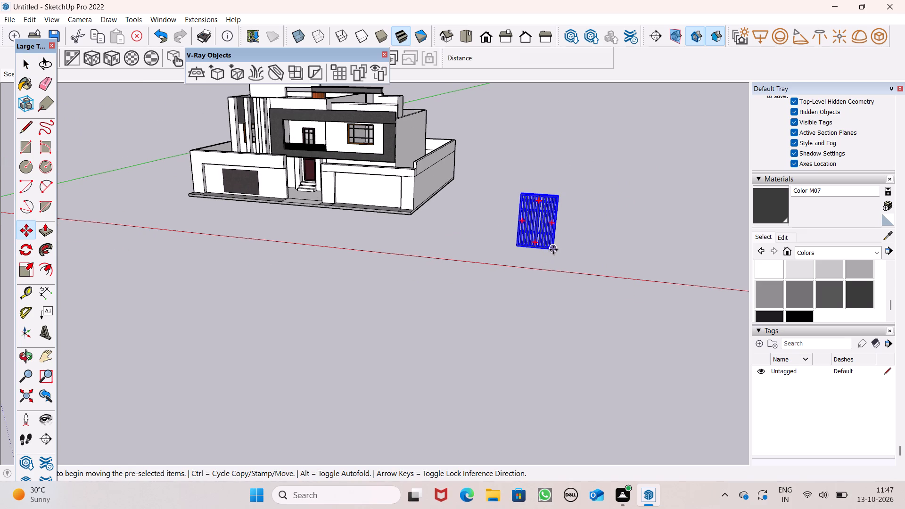
pyautogui.moveTo(553, 250); pyautogui.dragTo(378, 229)
pyautogui.moveTo(368, 223); pyautogui.dragTo(357, 216)
pyautogui.moveTo(351, 213); pyautogui.dragTo(285, 179)
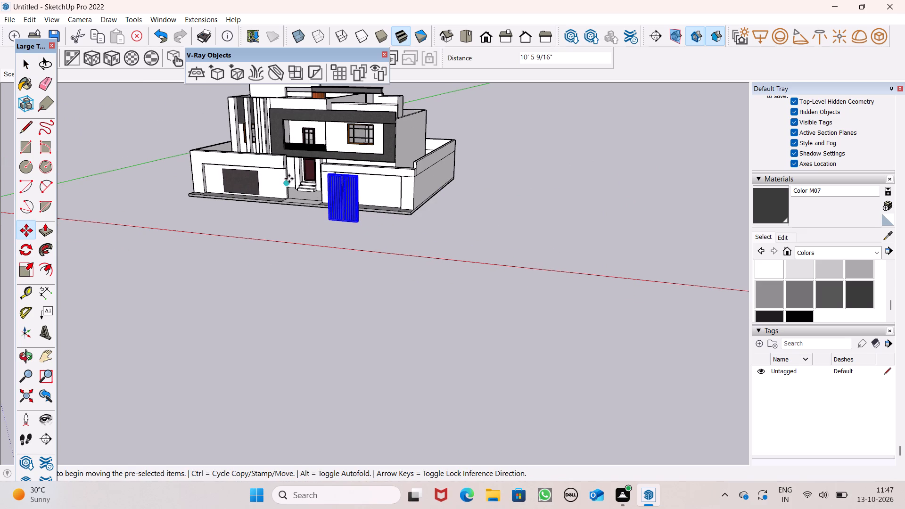
# Move the gate by its bottom corner into the entrance opening, against the boundary wall pillar on the window side.
pyautogui.moveTo(285, 205); pyautogui.dragTo(413, 283, button='middle')
pyautogui.scroll(6, 405, 263)
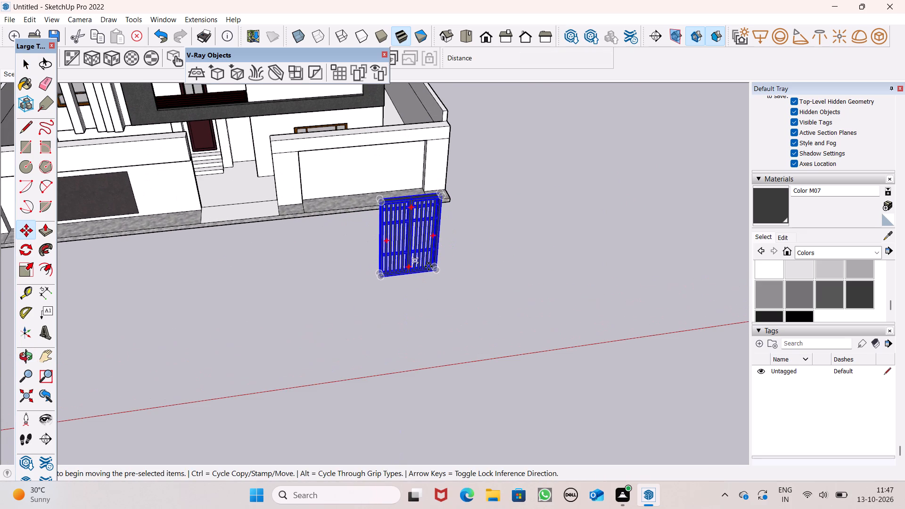
pyautogui.moveTo(438, 270); pyautogui.dragTo(272, 206)
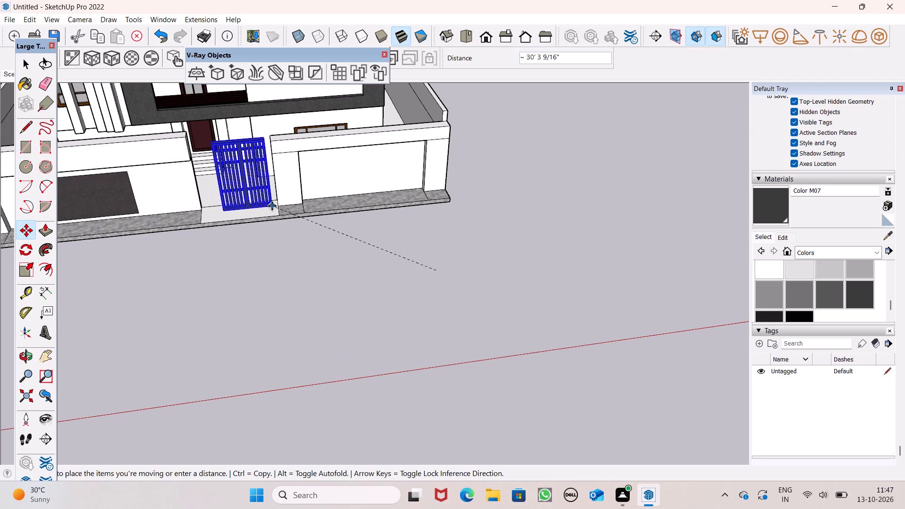
pyautogui.moveTo(272, 206); pyautogui.dragTo(279, 208)
pyautogui.scroll(8, 182, 195)
pyautogui.scroll(-2, 227, 188)
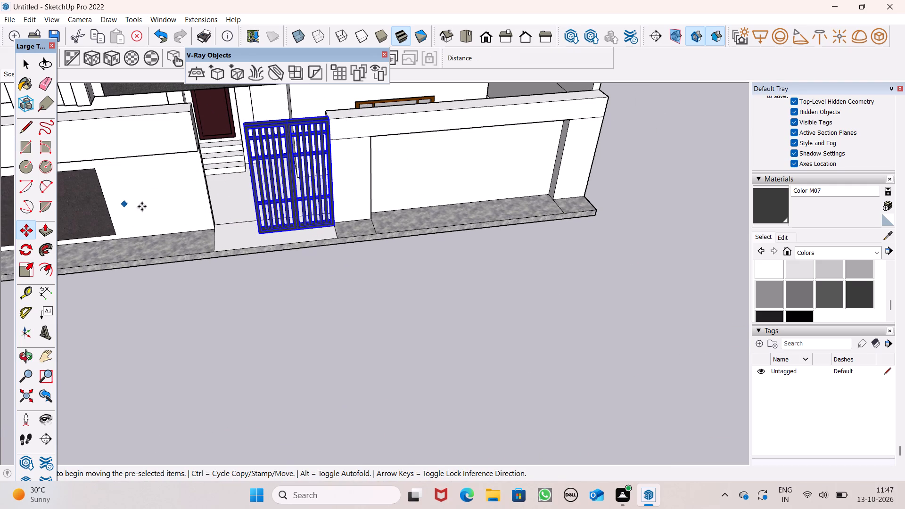
# Scale the gate's width along the red axis by about 1.57 so it spans the entrance opening between both walls.
pyautogui.click(29, 270)
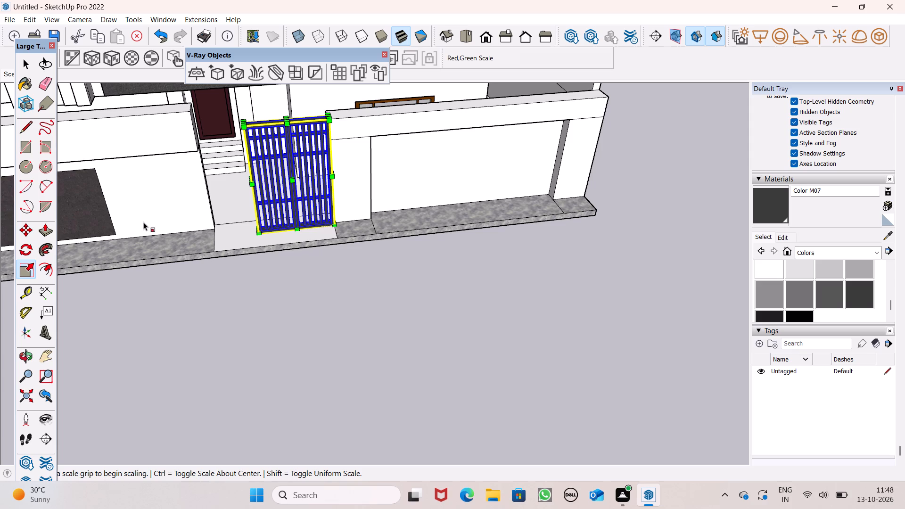
pyautogui.scroll(-2, 157, 206)
pyautogui.moveTo(157, 215); pyautogui.dragTo(161, 216, button='middle')
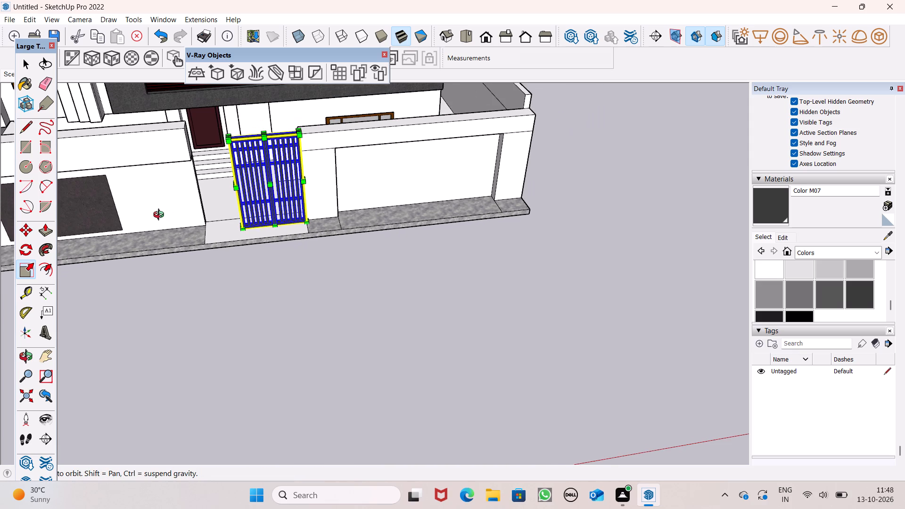
pyautogui.moveTo(161, 216); pyautogui.dragTo(338, 169, button='middle')
pyautogui.scroll(2, 271, 208)
pyautogui.scroll(-1, 245, 227)
pyautogui.scroll(4, 245, 227)
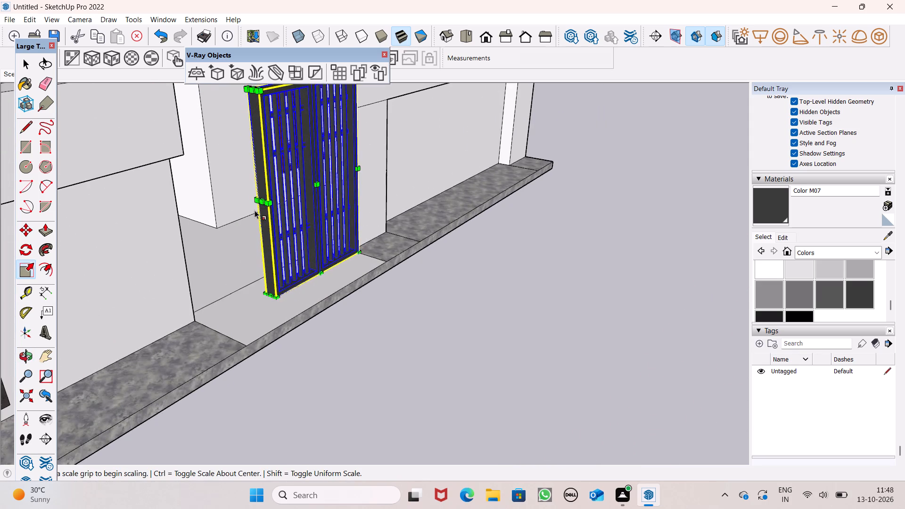
pyautogui.scroll(4, 255, 210)
pyautogui.moveTo(272, 196); pyautogui.dragTo(146, 280)
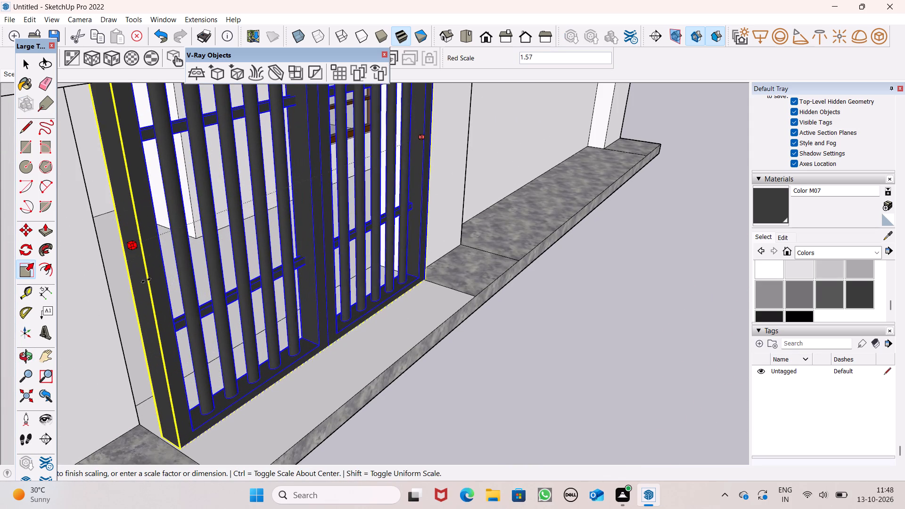
pyautogui.moveTo(146, 280); pyautogui.dragTo(142, 284)
pyautogui.click(142, 284)
pyautogui.scroll(-5, 351, 324)
pyautogui.scroll(1, 421, 345)
pyautogui.scroll(-1, 421, 345)
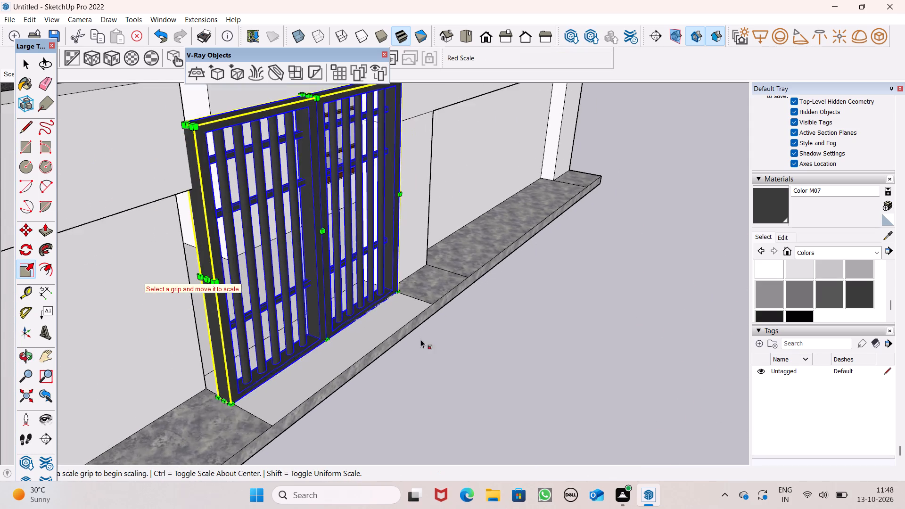
# Scale the gate's height down slightly from its top along the blue axis.
pyautogui.moveTo(427, 334); pyautogui.dragTo(267, 482, button='middle')
pyautogui.moveTo(392, 235); pyautogui.dragTo(368, 255, button='middle')
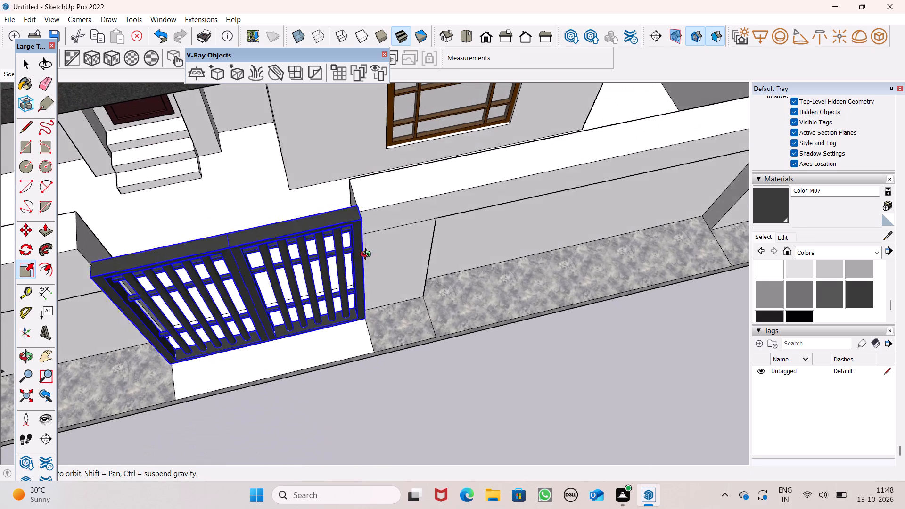
pyautogui.moveTo(368, 255); pyautogui.dragTo(303, 231, button='middle')
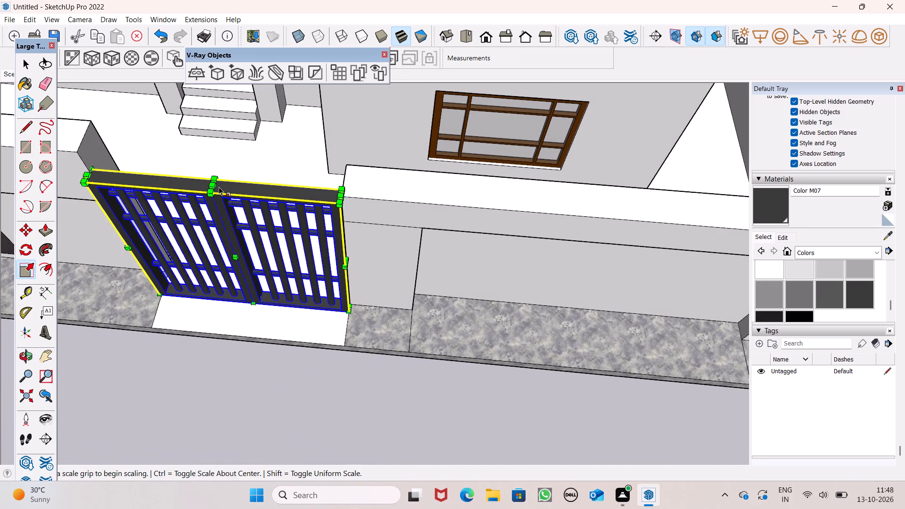
pyautogui.moveTo(213, 185); pyautogui.dragTo(215, 199)
pyautogui.scroll(-3, 252, 204)
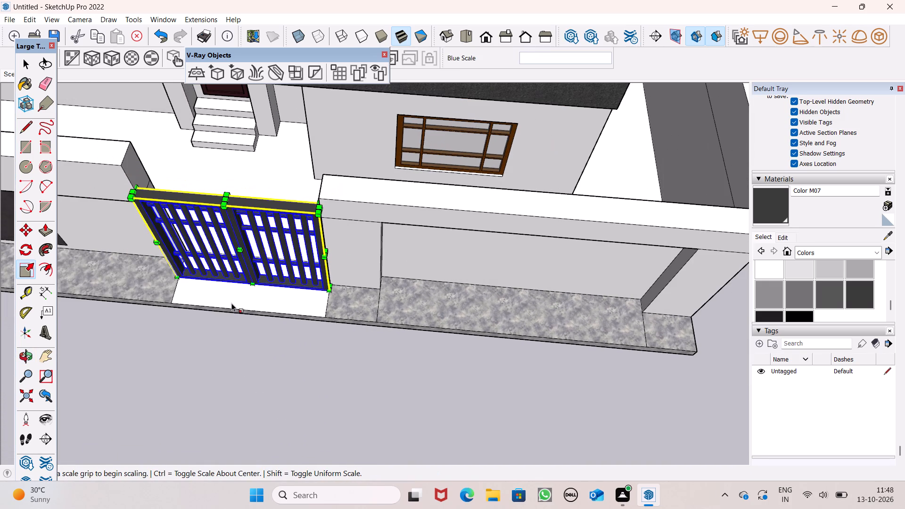
pyautogui.press('space')
pyautogui.moveTo(268, 368); pyautogui.dragTo(268, 363)
pyautogui.scroll(3, 303, 226)
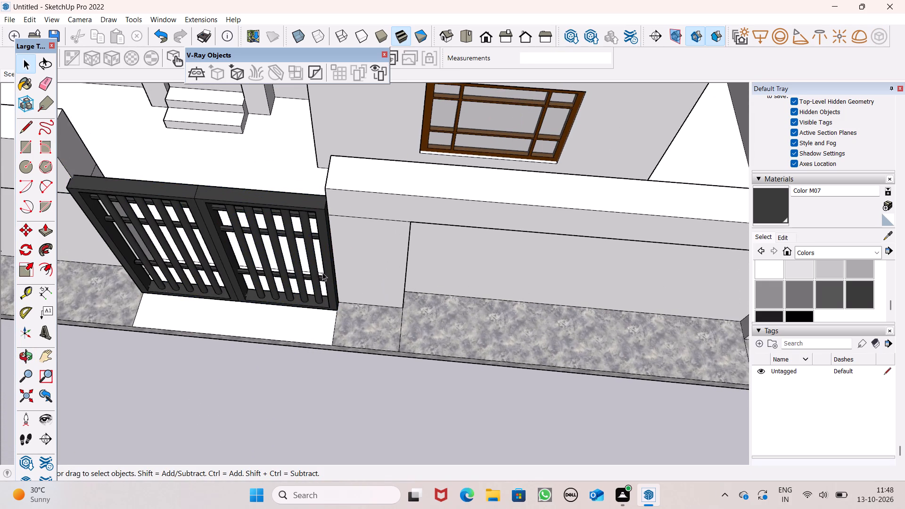
# Move the gate about 1' 1/8" inward from the street edge, along the side of the entrance opening.
pyautogui.click(322, 272)
pyautogui.scroll(1, 335, 282)
pyautogui.press('m')
pyautogui.press('Return')
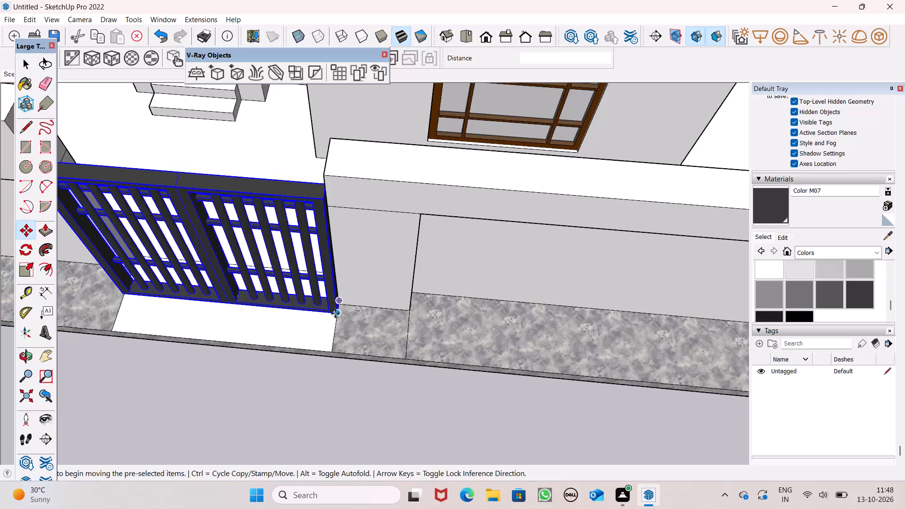
pyautogui.moveTo(341, 314); pyautogui.dragTo(333, 296)
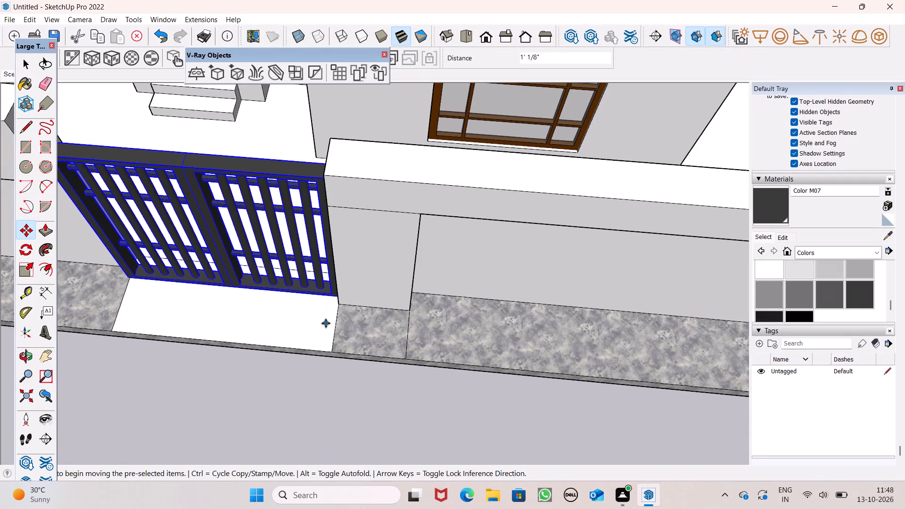
pyautogui.scroll(-2, 341, 250)
pyautogui.press('space')
pyautogui.click(307, 375)
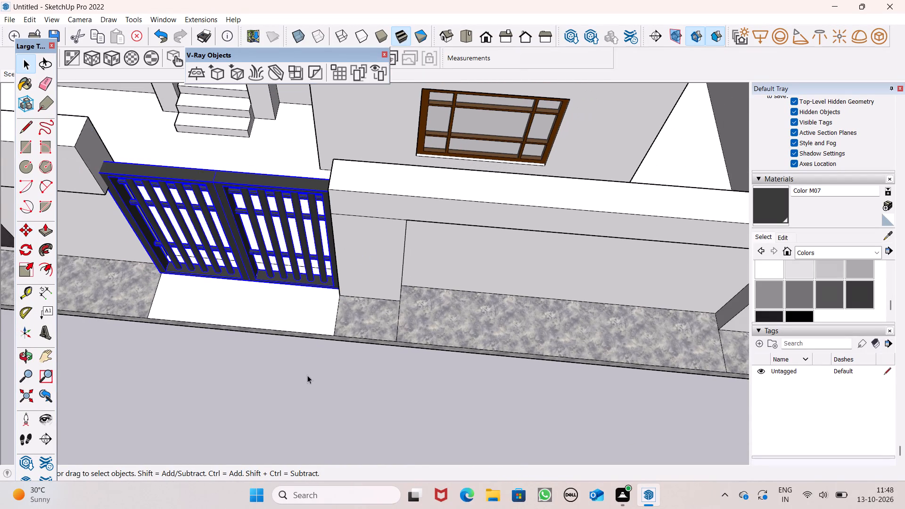
# Examine the fitted gate from the front, and the whole house from the front and side.
pyautogui.scroll(-5, 311, 262)
pyautogui.moveTo(328, 291); pyautogui.dragTo(381, 79, button='middle')
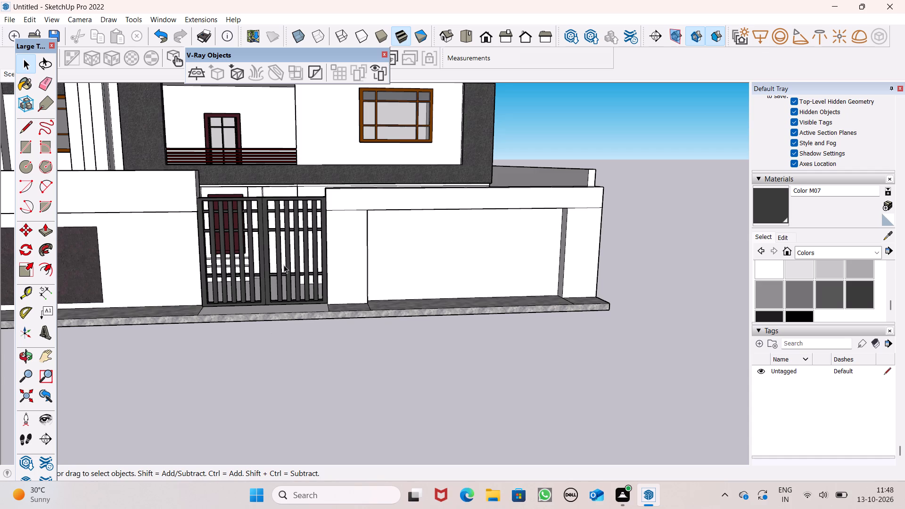
pyautogui.click(271, 262)
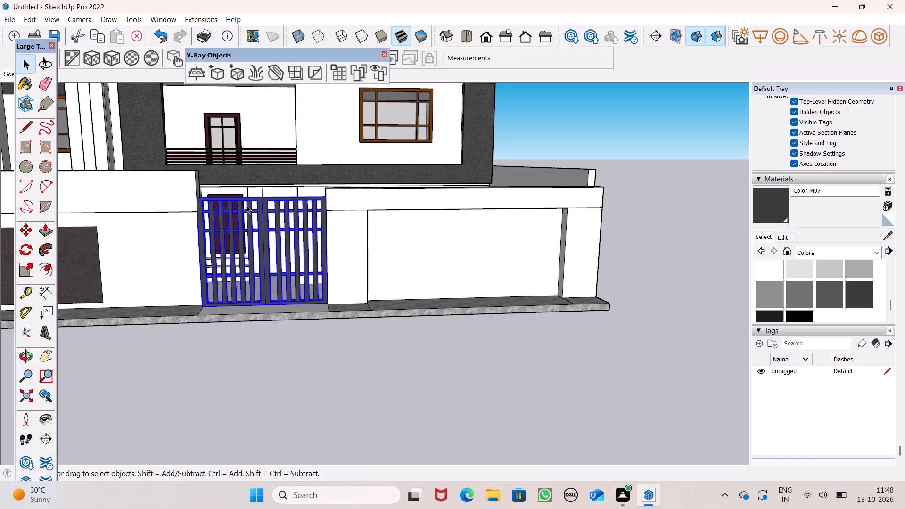
pyautogui.moveTo(252, 205); pyautogui.dragTo(236, 231, button='middle')
pyautogui.click(274, 351)
pyautogui.scroll(-1, 235, 235)
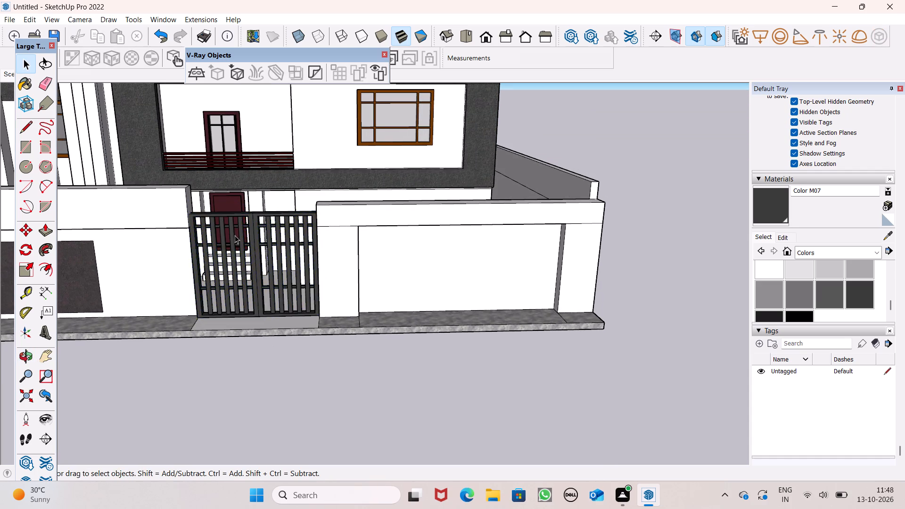
pyautogui.scroll(-3, 235, 235)
pyautogui.moveTo(358, 316); pyautogui.dragTo(312, 286, button='middle')
pyautogui.scroll(-4, 378, 237)
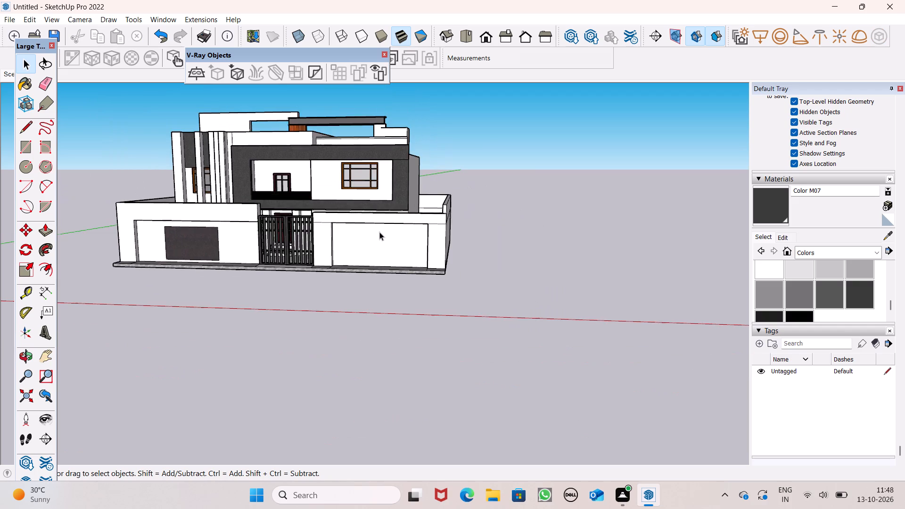
pyautogui.scroll(-3, 398, 234)
pyautogui.moveTo(396, 238); pyautogui.dragTo(562, 309, button='middle')
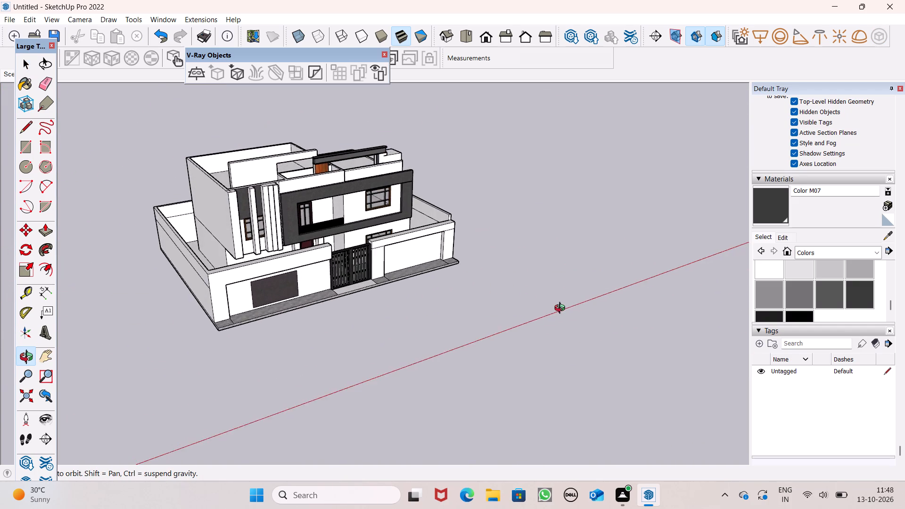
pyautogui.moveTo(562, 309); pyautogui.dragTo(677, 271, button='middle')
# Erase the horizontal line across the outer face of the side boundary wall nearest the dark front panel.
pyautogui.click(48, 90)
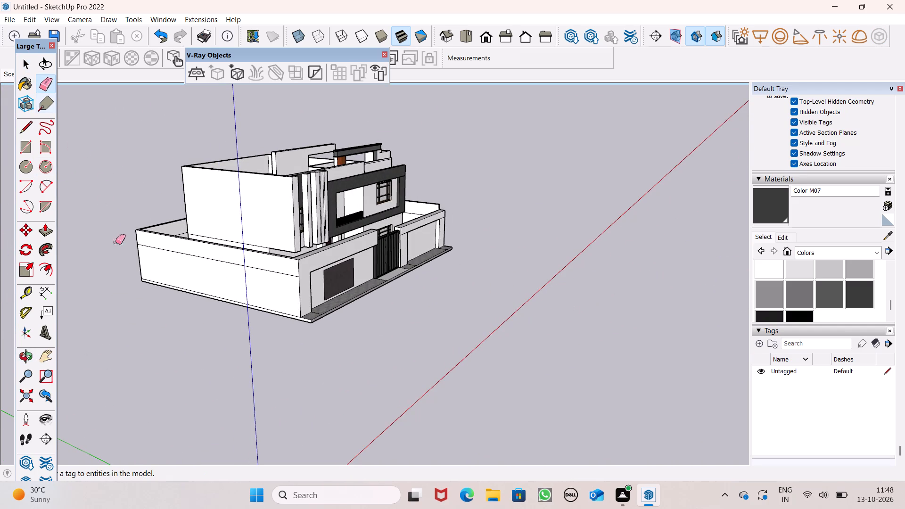
pyautogui.scroll(-1, 166, 265)
pyautogui.scroll(3, 169, 266)
pyautogui.click(188, 254)
pyautogui.click(199, 255)
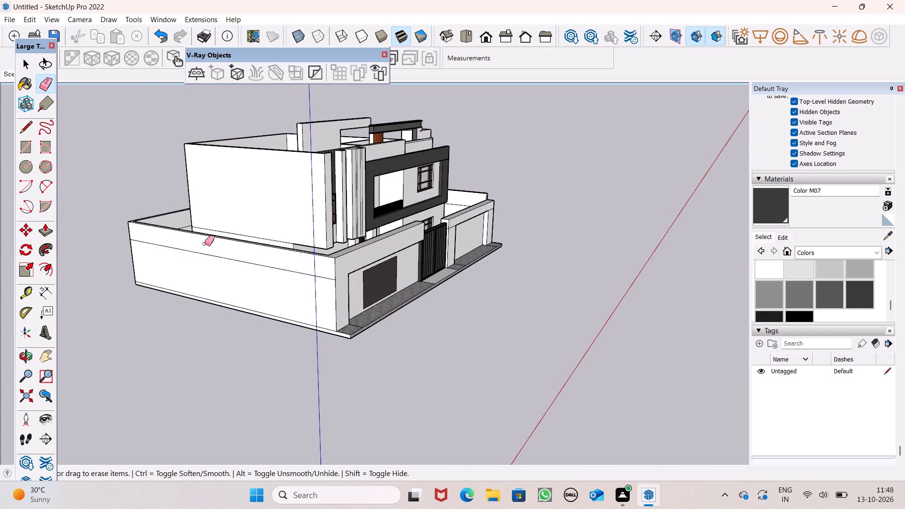
pyautogui.moveTo(205, 253); pyautogui.dragTo(207, 260)
pyautogui.scroll(-1, 236, 281)
# Erase the horizontal lines on the outer and inner faces of the rear boundary wall.
pyautogui.moveTo(225, 301); pyautogui.dragTo(21, 350, button='middle')
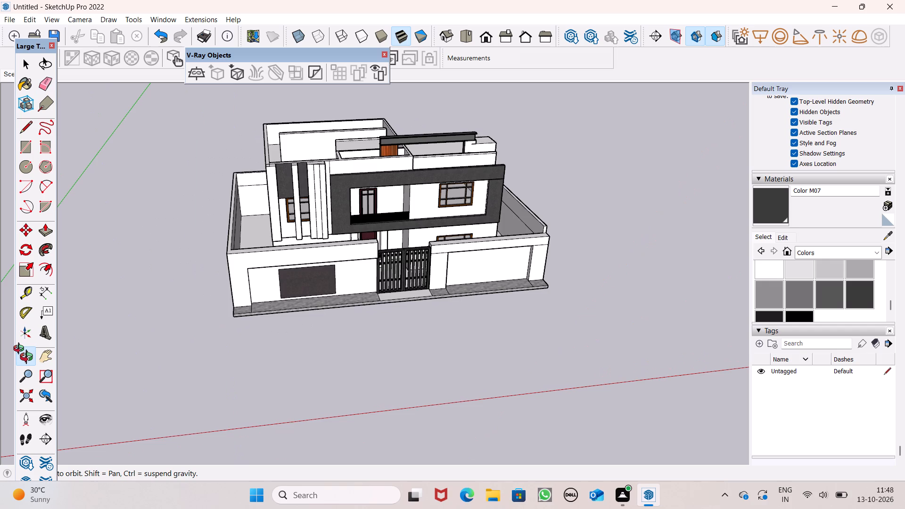
pyautogui.moveTo(21, 350); pyautogui.dragTo(586, 369, button='middle')
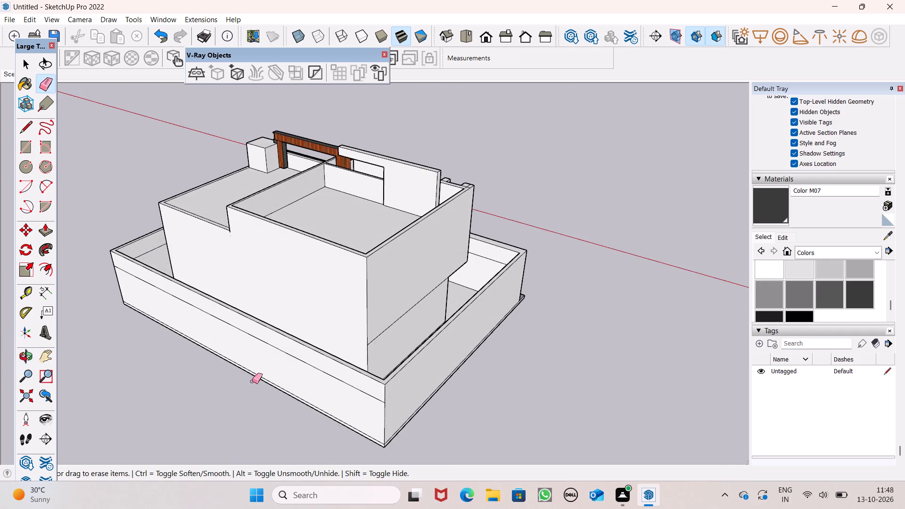
pyautogui.scroll(4, 253, 387)
pyautogui.click(363, 381)
pyautogui.moveTo(404, 365); pyautogui.dragTo(106, 349, button='middle')
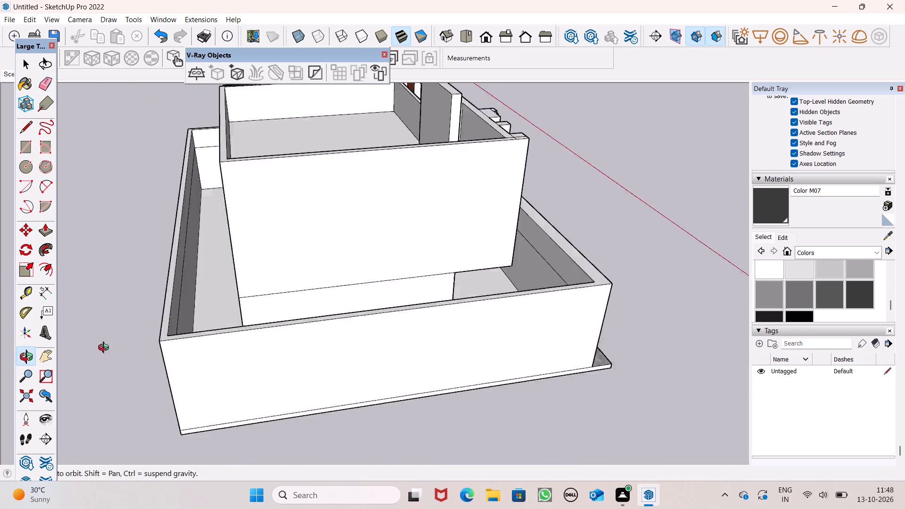
pyautogui.moveTo(106, 349); pyautogui.dragTo(74, 357, button='middle')
pyautogui.scroll(4, 187, 208)
pyautogui.click(160, 239)
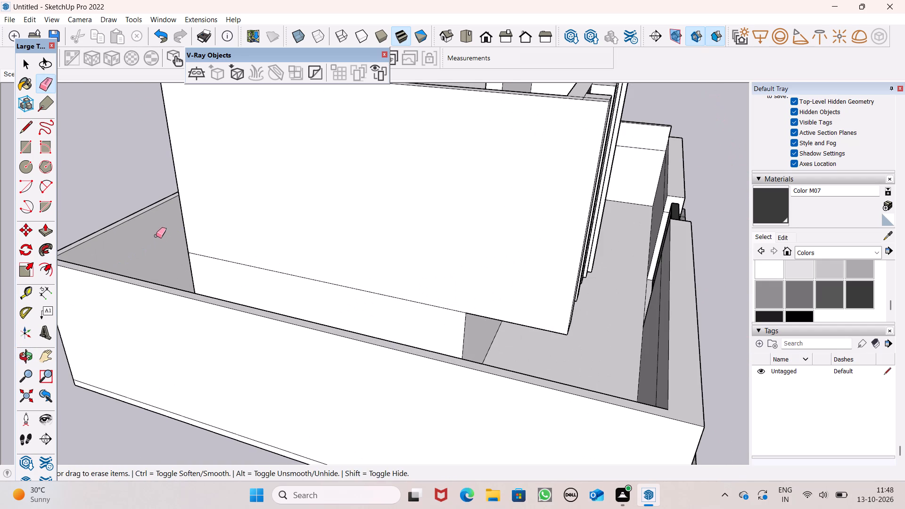
# Erase the horizontal lines on the inner faces of the front boundary wall and the side boundary wall farthest from the dark panel.
pyautogui.scroll(-4, 148, 228)
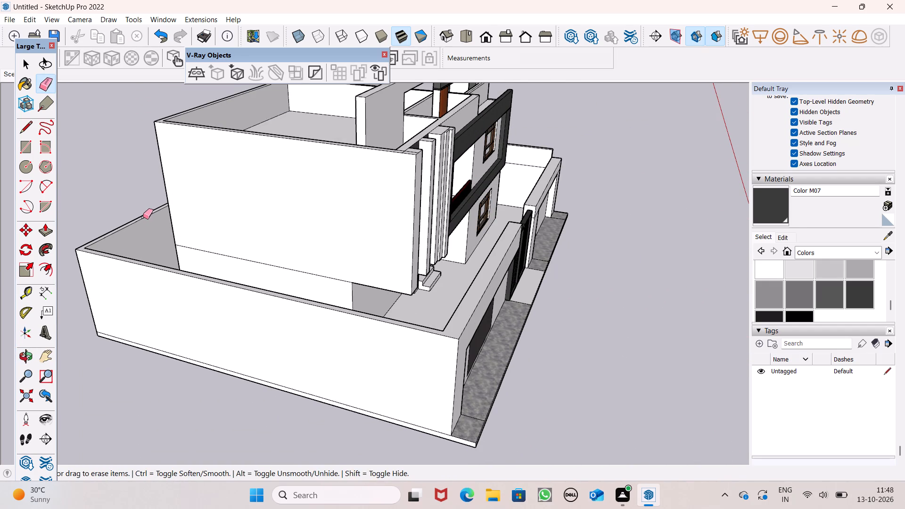
pyautogui.moveTo(87, 256); pyautogui.dragTo(461, 333, button='middle')
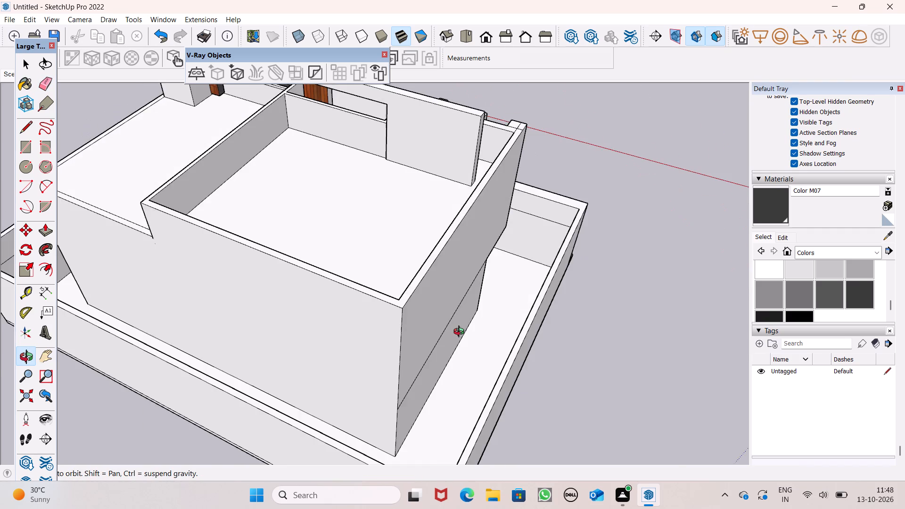
pyautogui.moveTo(461, 333); pyautogui.dragTo(474, 291, button='middle')
pyautogui.scroll(2, 498, 238)
pyautogui.scroll(-1, 505, 231)
pyautogui.scroll(1, 508, 229)
pyautogui.moveTo(528, 203); pyautogui.dragTo(529, 204)
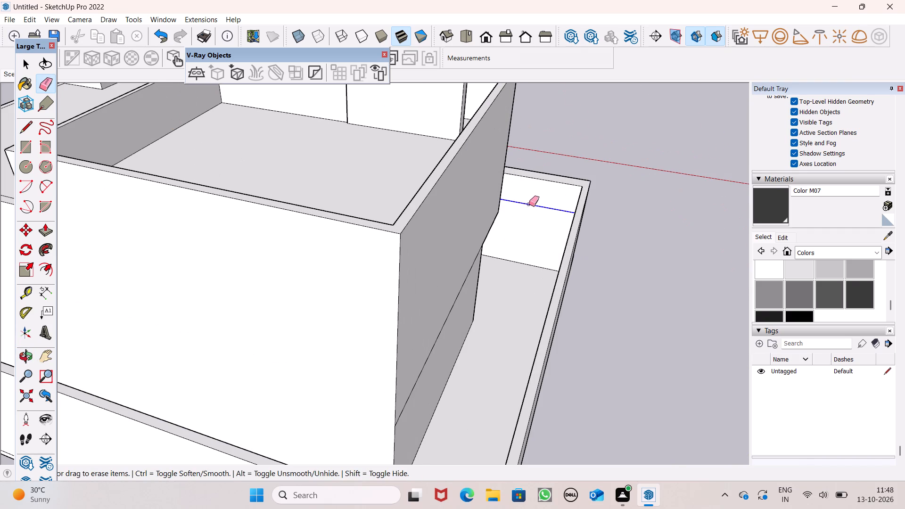
pyautogui.moveTo(529, 204); pyautogui.dragTo(529, 210)
pyautogui.scroll(-6, 501, 238)
pyautogui.scroll(6, 82, 234)
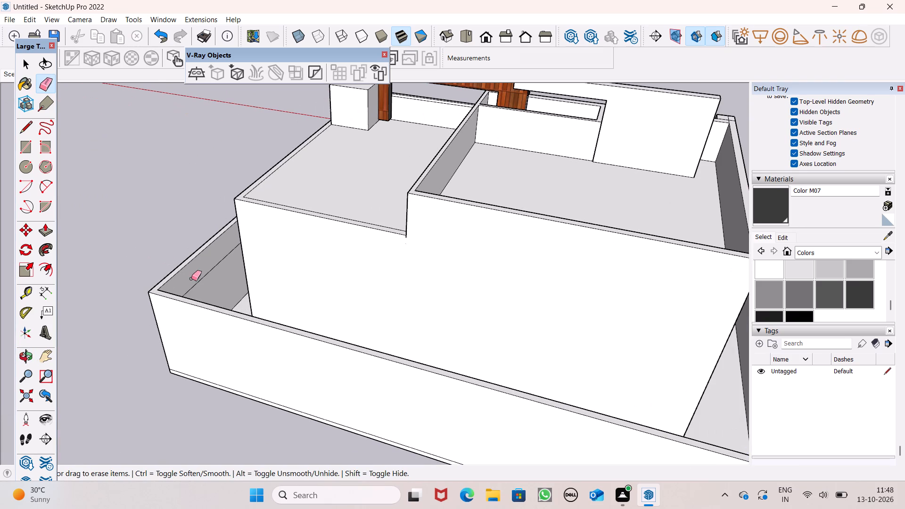
pyautogui.moveTo(190, 279); pyautogui.dragTo(197, 286)
# Examine the whole house and its boundary walls from the side, above and front, including the fitted gate.
pyautogui.scroll(-2, 183, 258)
pyautogui.moveTo(256, 315); pyautogui.dragTo(0, 245, button='middle')
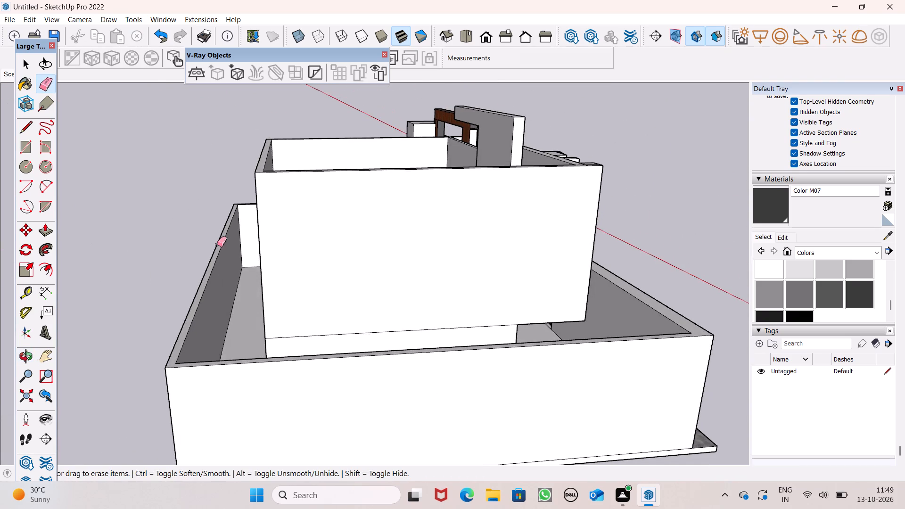
pyautogui.scroll(-4, 556, 225)
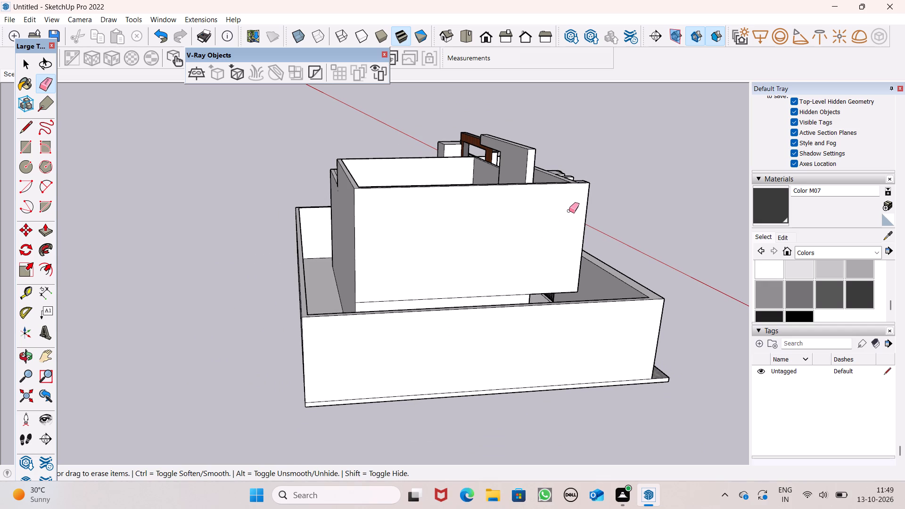
pyautogui.scroll(-4, 495, 256)
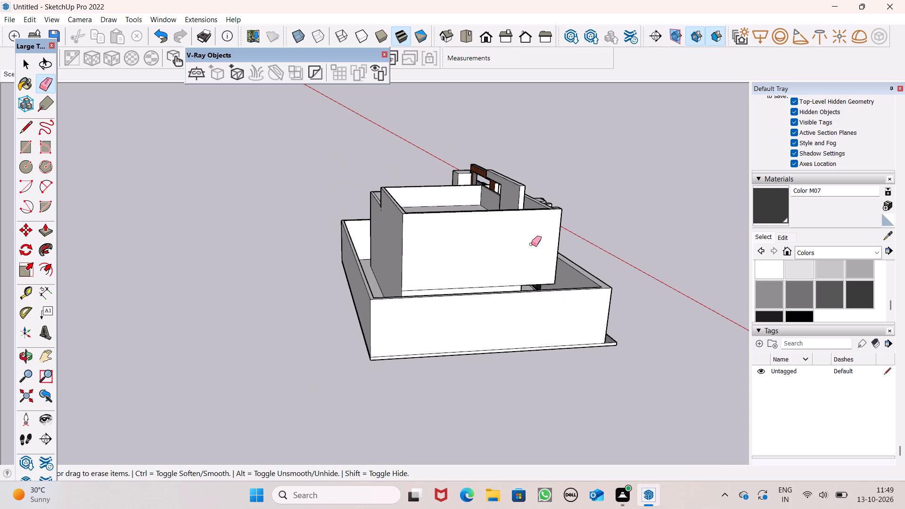
pyautogui.scroll(-3, 531, 244)
pyautogui.moveTo(578, 281); pyautogui.dragTo(177, 329, button='middle')
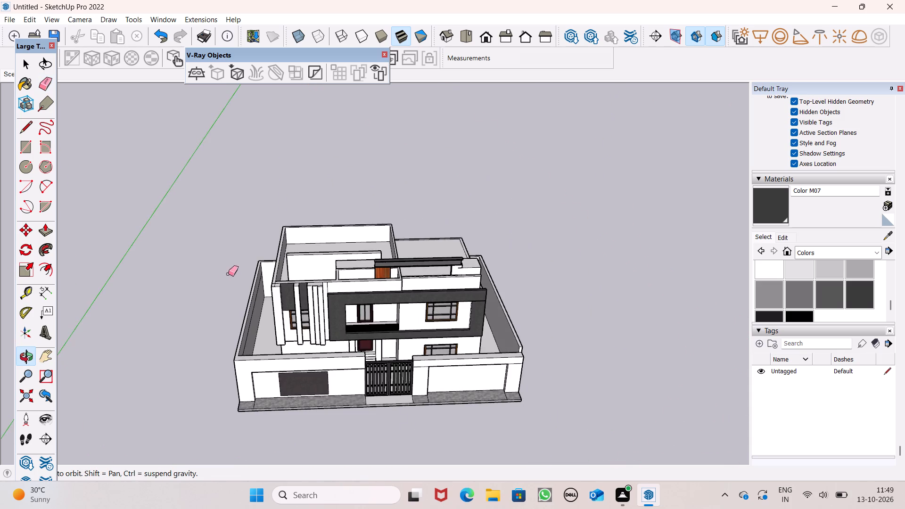
pyautogui.scroll(-2, 231, 275)
pyautogui.moveTo(356, 359); pyautogui.dragTo(358, 265, button='middle')
pyautogui.scroll(6, 358, 275)
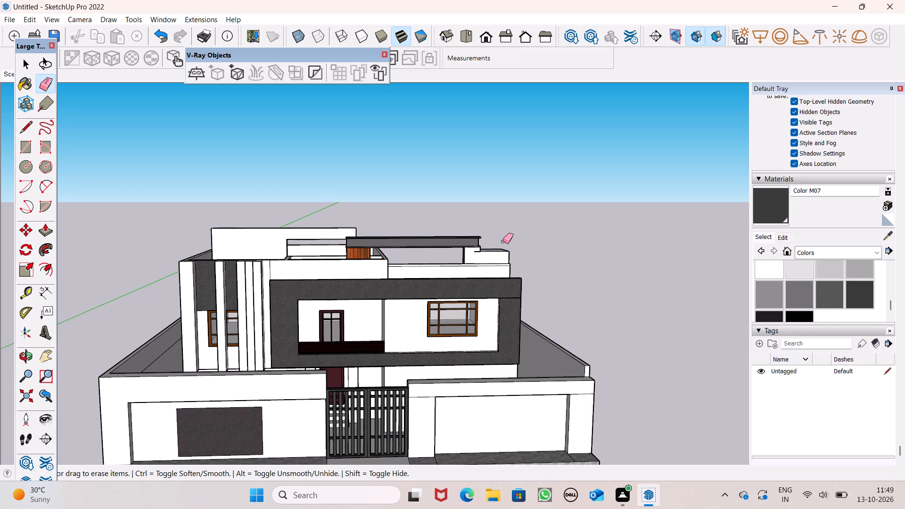
pyautogui.scroll(-1, 458, 226)
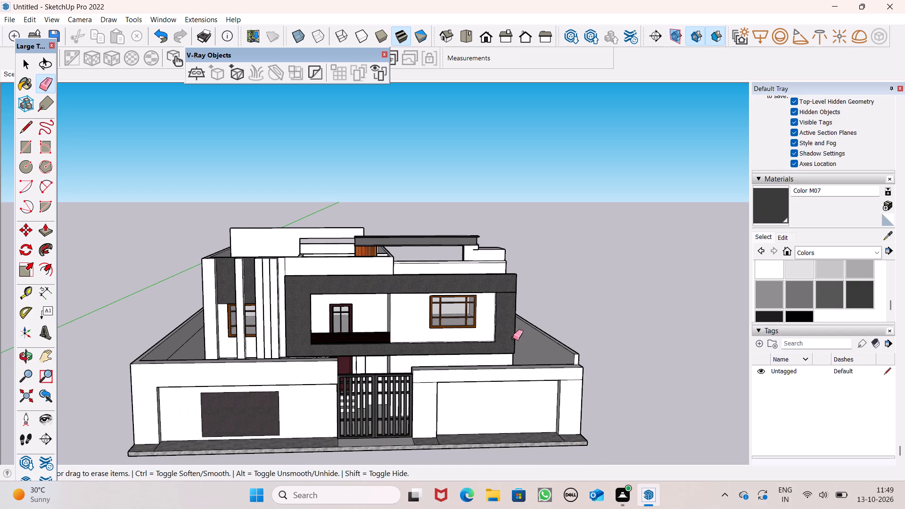
pyautogui.scroll(-2, 496, 378)
pyautogui.moveTo(479, 388); pyautogui.dragTo(425, 508, button='middle')
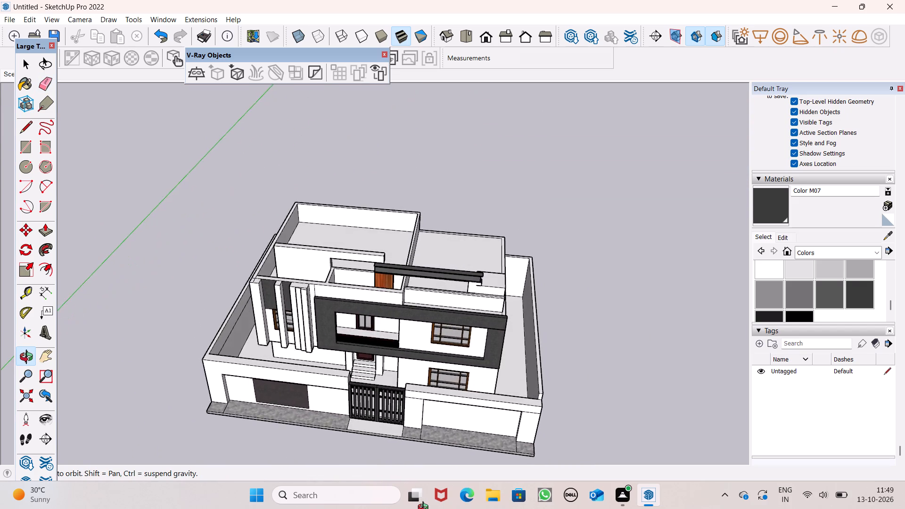
pyautogui.moveTo(425, 508); pyautogui.dragTo(435, 332, button='middle')
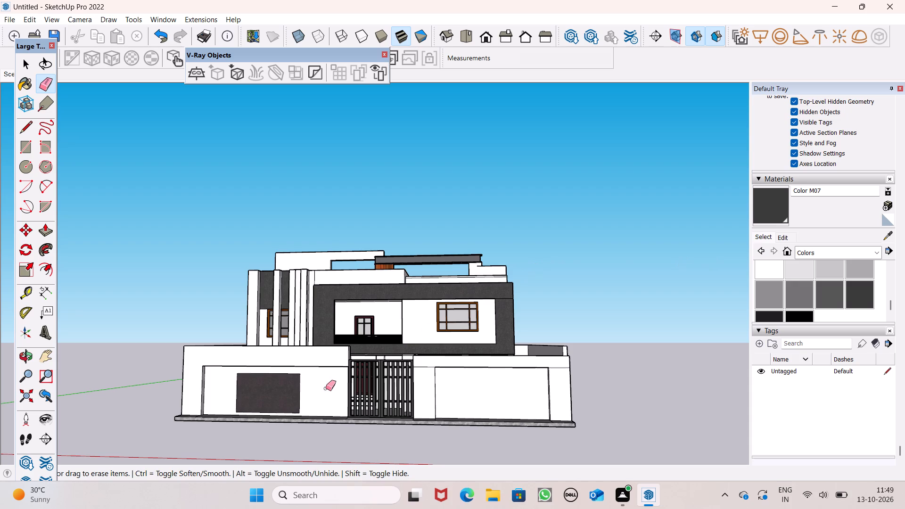
pyautogui.scroll(1, 344, 403)
pyautogui.moveTo(345, 404); pyautogui.dragTo(357, 481, button='middle')
pyautogui.scroll(5, 370, 383)
pyautogui.click(382, 400)
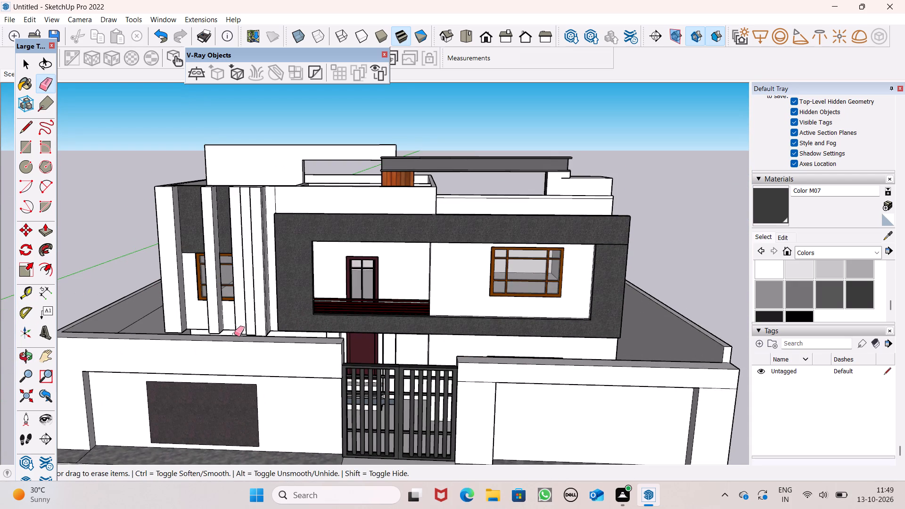
pyautogui.hotkey('ctrl', 'z')
# Move the gate out of the entrance opening by about 21' 3 7/16", clear of the house front.
pyautogui.press('space')
pyautogui.scroll(-7, 130, 219)
pyautogui.moveTo(251, 330); pyautogui.dragTo(255, 380, button='middle')
pyautogui.click(251, 323)
pyautogui.press('m')
pyautogui.press('Return')
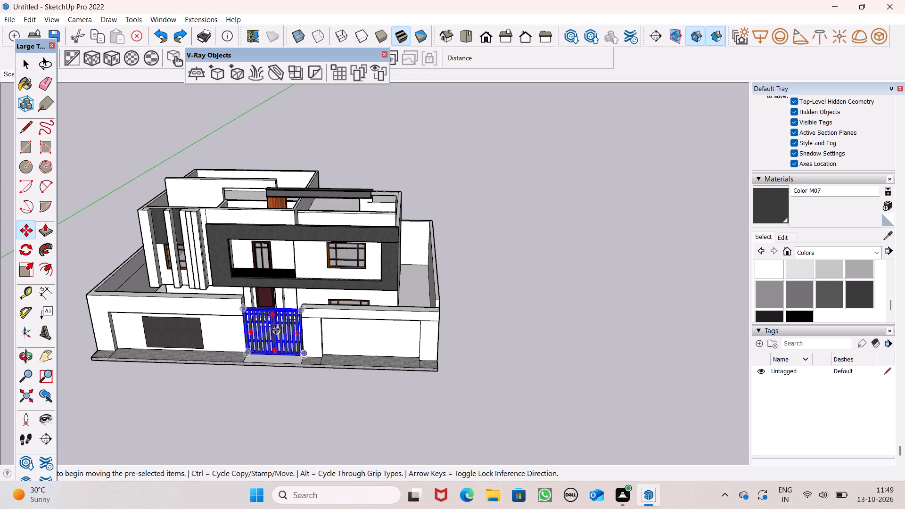
pyautogui.moveTo(281, 339); pyautogui.dragTo(292, 425)
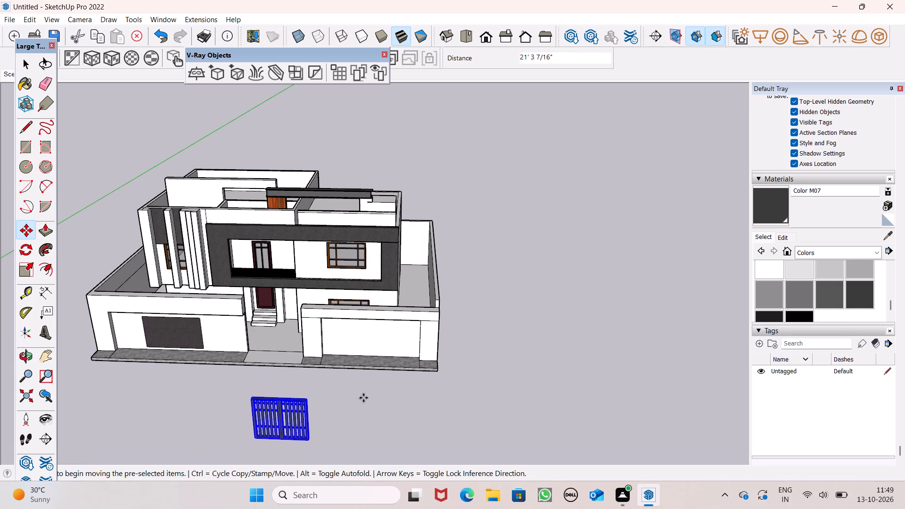
pyautogui.click(363, 398)
pyautogui.click(335, 417)
pyautogui.press('space')
# Widen the entrance by pushing back the upper and lower end faces of the dark-panel wall, the lower one by 2'.
pyautogui.scroll(6, 293, 304)
pyautogui.scroll(-1, 280, 298)
pyautogui.scroll(1, 295, 344)
pyautogui.moveTo(294, 359); pyautogui.dragTo(170, 366, button='middle')
pyautogui.scroll(7, 151, 284)
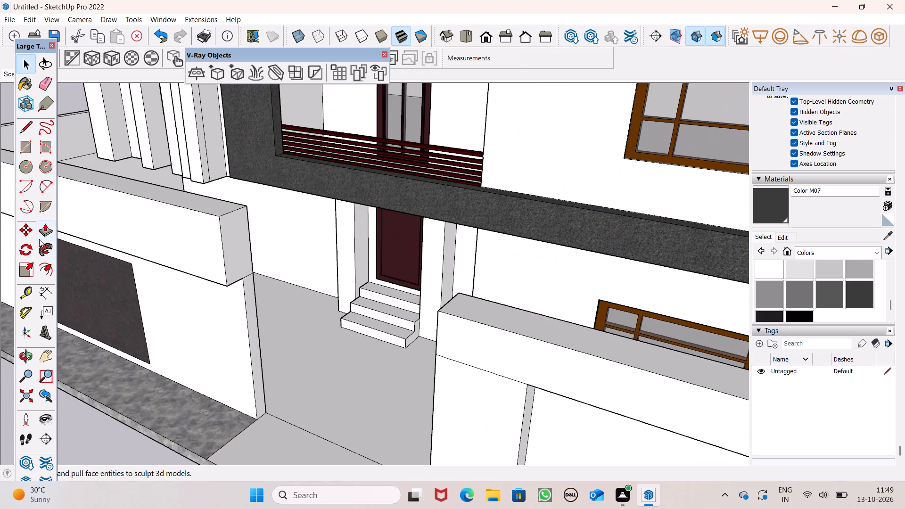
pyautogui.click(47, 227)
pyautogui.scroll(4, 236, 245)
pyautogui.moveTo(237, 244); pyautogui.dragTo(226, 240)
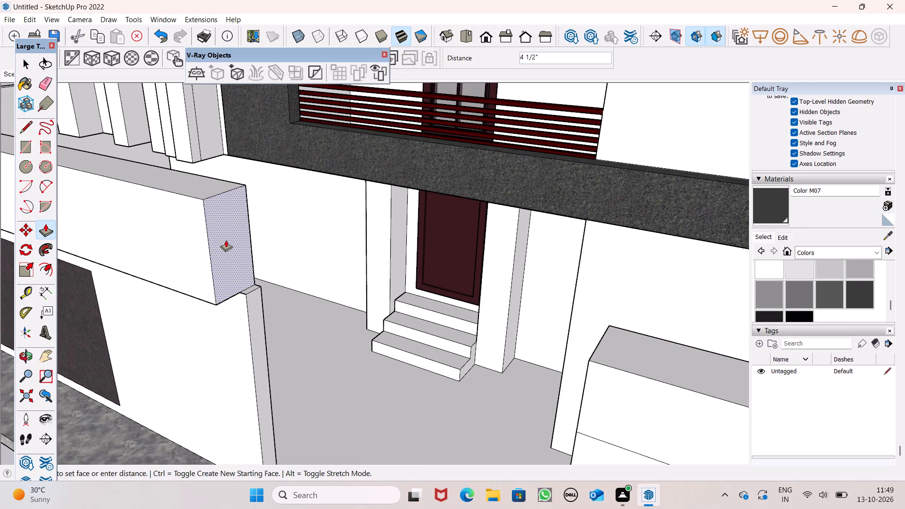
pyautogui.moveTo(226, 240); pyautogui.dragTo(197, 225)
pyautogui.moveTo(256, 310); pyautogui.dragTo(206, 298)
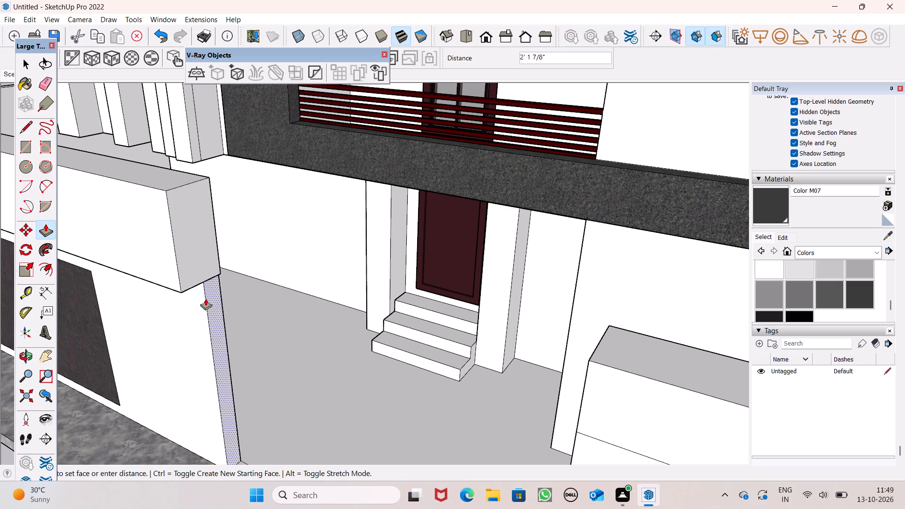
pyautogui.moveTo(206, 298); pyautogui.dragTo(199, 276)
# Push back both end faces of the dark-panel wall again, the lower one by about 6 9/16".
pyautogui.scroll(-5, 203, 258)
pyautogui.scroll(1, 261, 289)
pyautogui.scroll(-1, 261, 289)
pyautogui.moveTo(304, 391); pyautogui.dragTo(319, 393, button='middle')
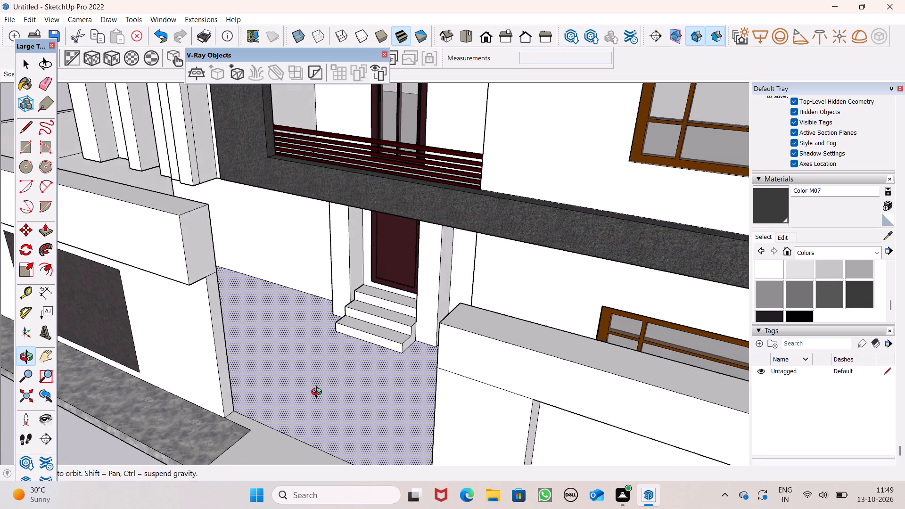
pyautogui.moveTo(319, 393); pyautogui.dragTo(424, 385, button='middle')
pyautogui.scroll(-3, 398, 321)
pyautogui.moveTo(387, 358); pyautogui.dragTo(301, 387, button='middle')
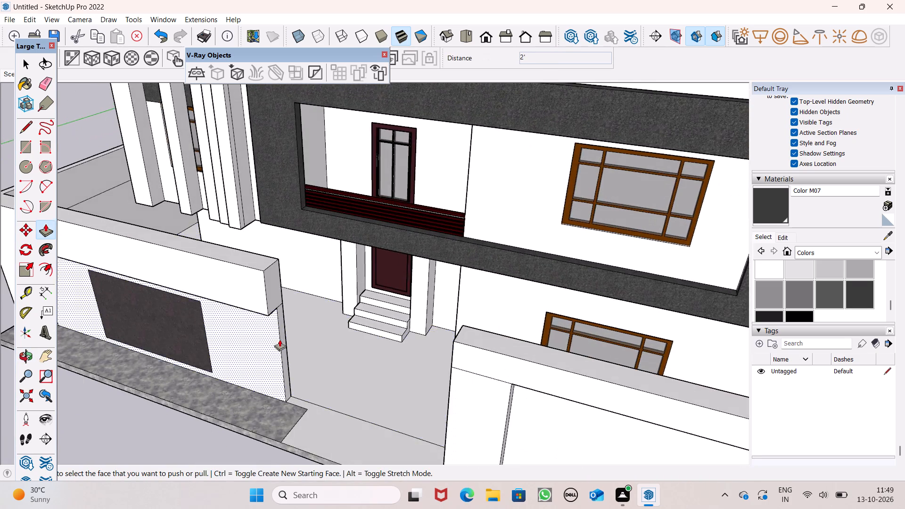
pyautogui.scroll(3, 278, 336)
pyautogui.scroll(-1, 300, 334)
pyautogui.moveTo(303, 339); pyautogui.dragTo(287, 347, button='middle')
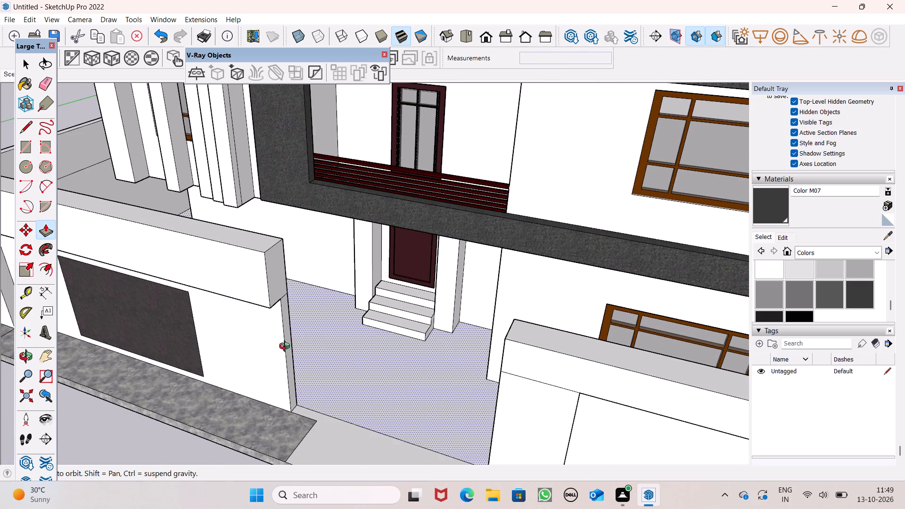
pyautogui.moveTo(287, 347); pyautogui.dragTo(273, 344, button='middle')
pyautogui.scroll(2, 261, 267)
pyautogui.moveTo(261, 274); pyautogui.dragTo(252, 271)
pyautogui.moveTo(273, 306); pyautogui.dragTo(258, 285)
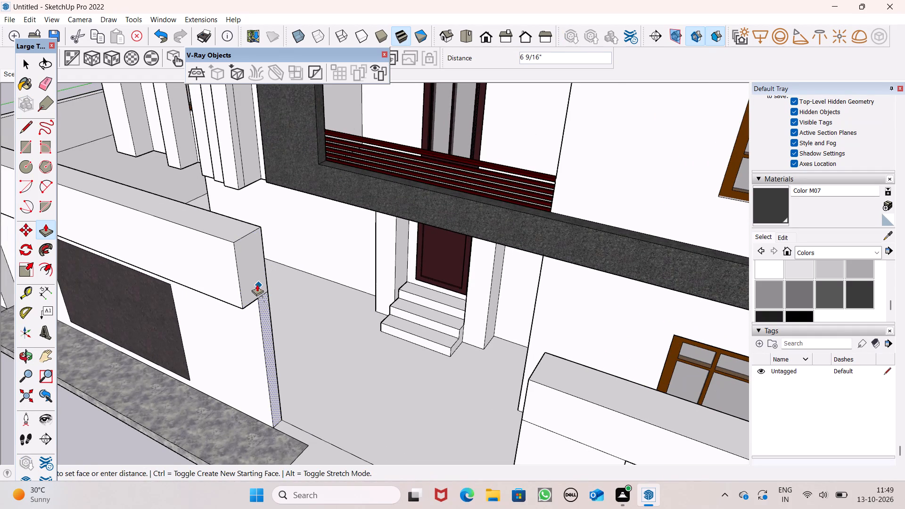
pyautogui.scroll(-6, 257, 255)
pyautogui.scroll(-5, 309, 293)
pyautogui.moveTo(336, 382); pyautogui.dragTo(433, 354, button='middle')
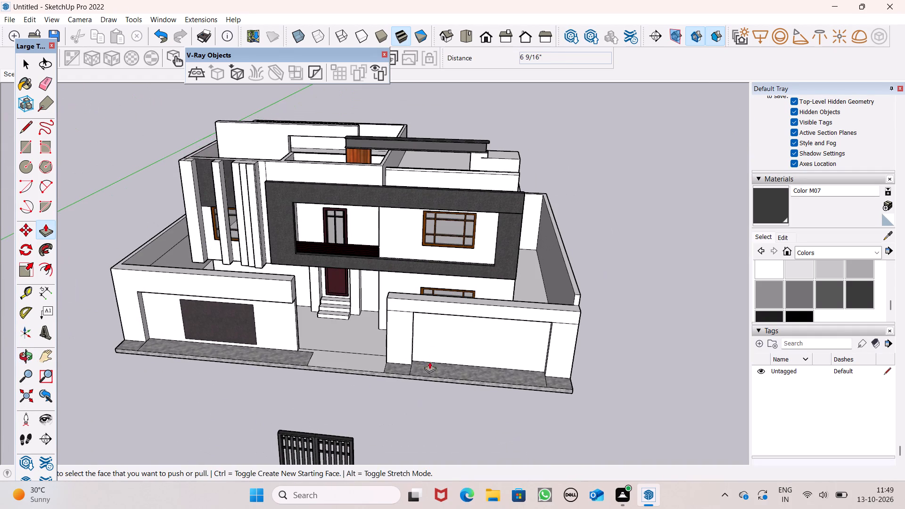
pyautogui.press('space')
# Draw a line about 3' 10 3/4" long across the stone paving from the shortened wall's bottom corner to the street edge.
pyautogui.moveTo(322, 363); pyautogui.dragTo(337, 392, button='middle')
pyautogui.scroll(8, 313, 353)
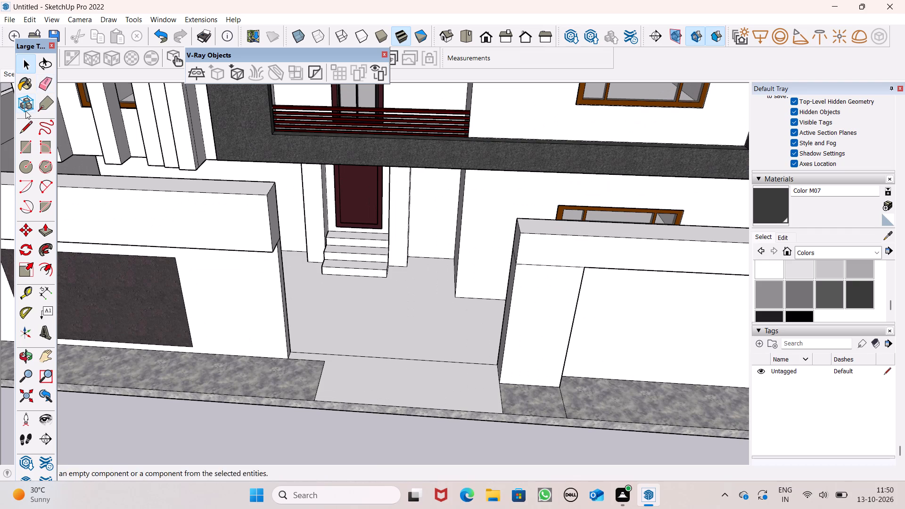
pyautogui.click(29, 126)
pyautogui.click(288, 358)
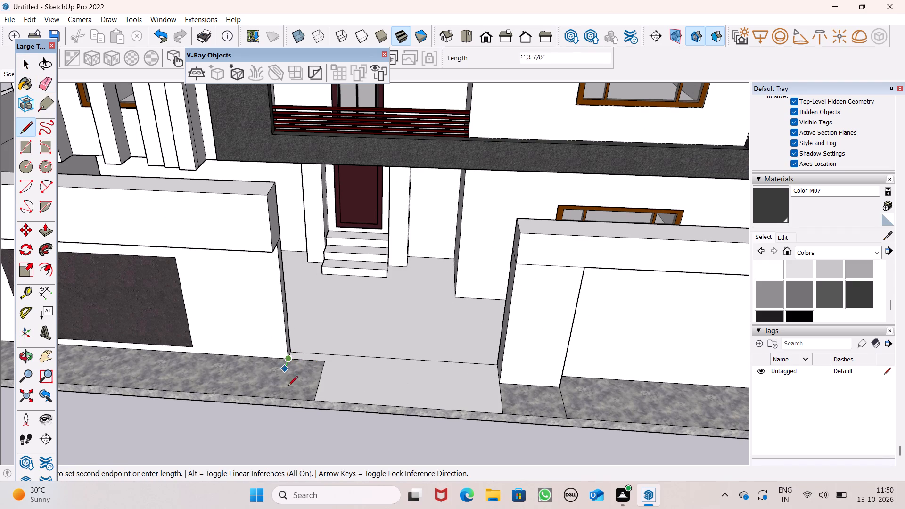
pyautogui.click(281, 398)
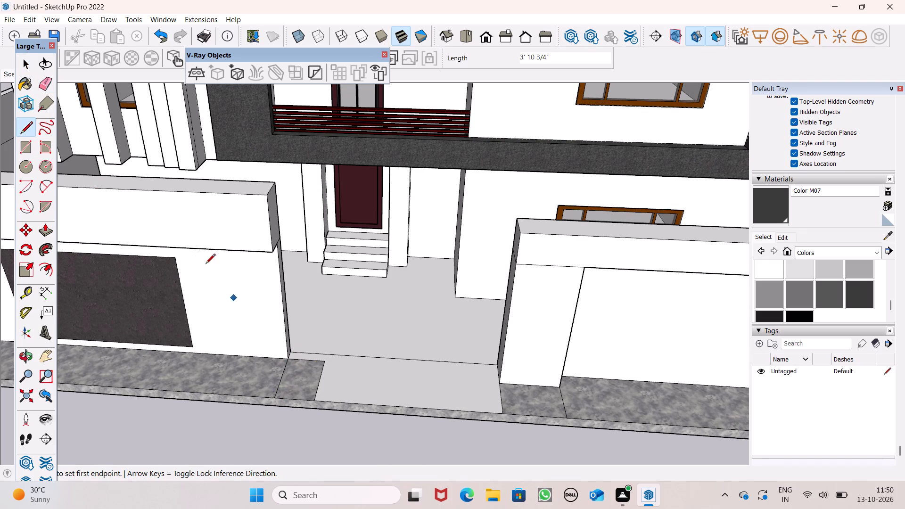
# Erase the two old edges around the leftover stone paving patch so it merges into the entrance driveway.
pyautogui.click(51, 89)
pyautogui.moveTo(318, 363); pyautogui.dragTo(317, 362)
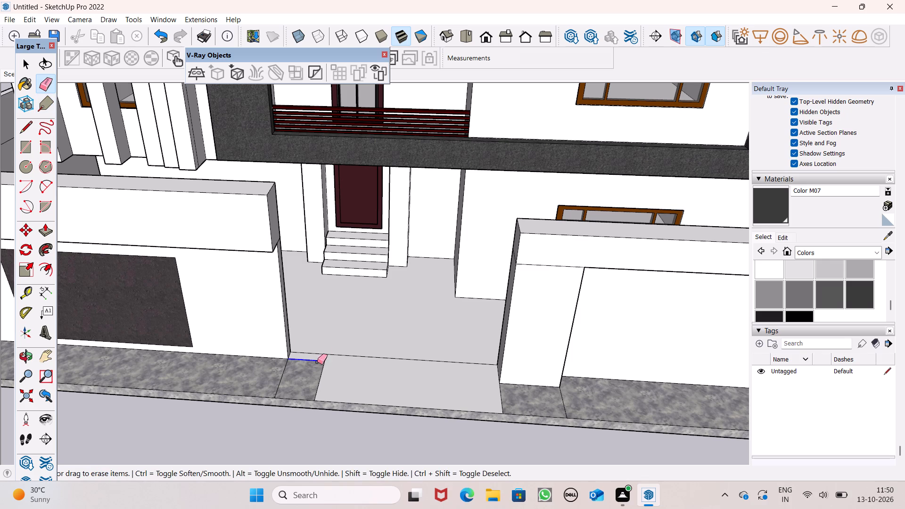
pyautogui.moveTo(317, 362); pyautogui.dragTo(321, 377)
pyautogui.press('space')
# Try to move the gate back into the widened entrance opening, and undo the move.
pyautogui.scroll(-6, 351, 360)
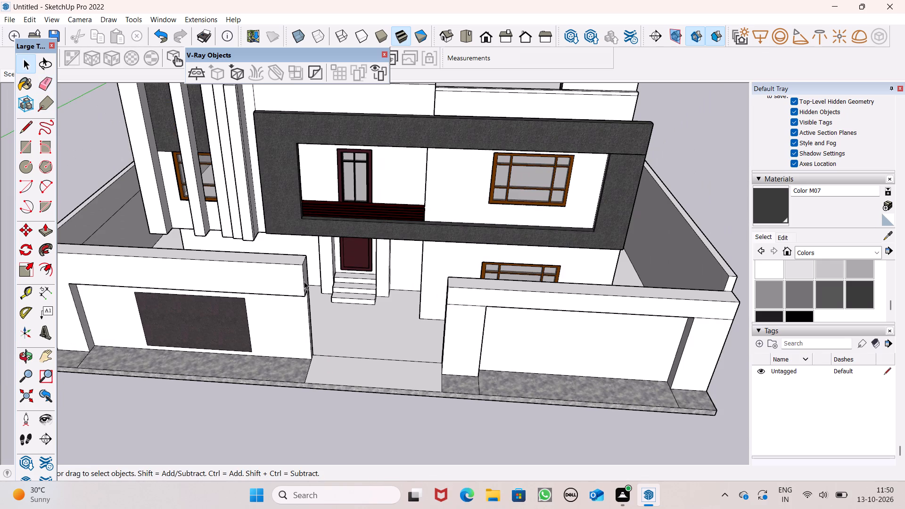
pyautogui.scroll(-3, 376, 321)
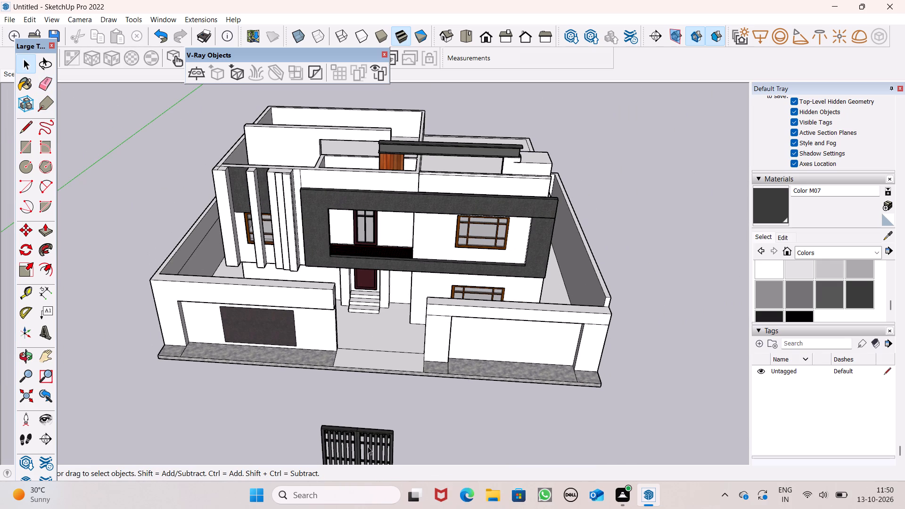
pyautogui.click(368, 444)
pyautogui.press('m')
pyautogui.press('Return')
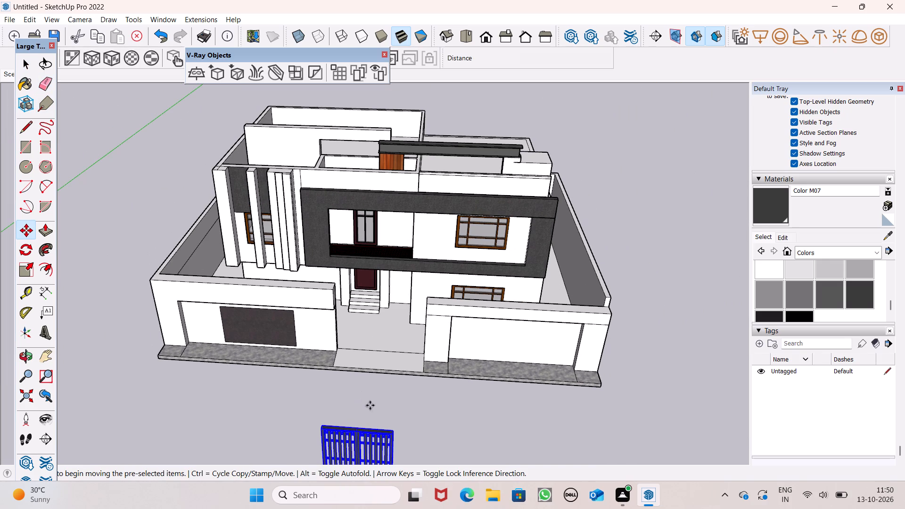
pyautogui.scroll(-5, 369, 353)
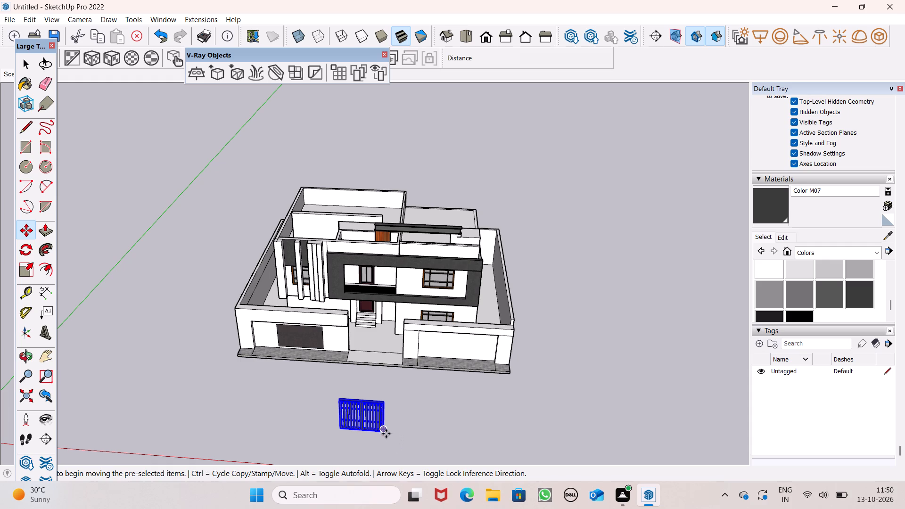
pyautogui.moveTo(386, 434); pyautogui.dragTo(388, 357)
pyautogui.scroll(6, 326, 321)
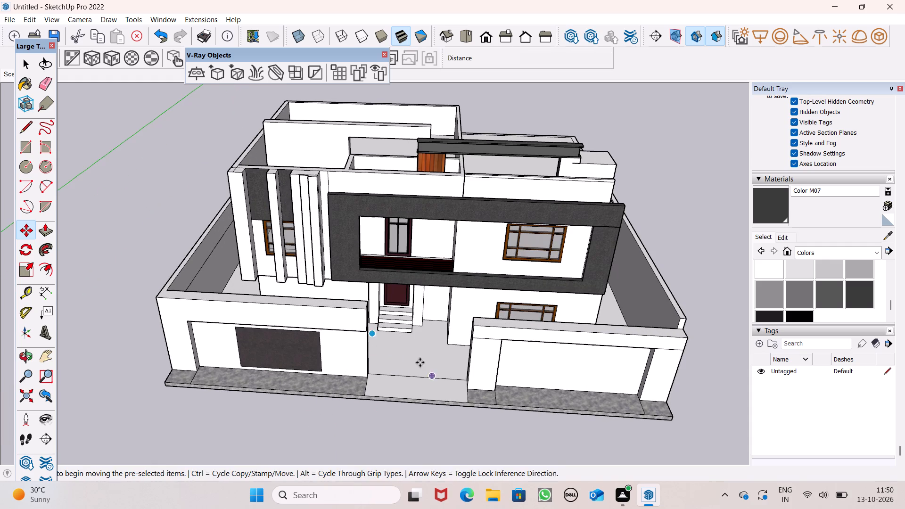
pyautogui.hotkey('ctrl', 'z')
# Move the gate back into the widened entrance opening, beside the end of the wall with the dark panel.
pyautogui.scroll(-7, 329, 357)
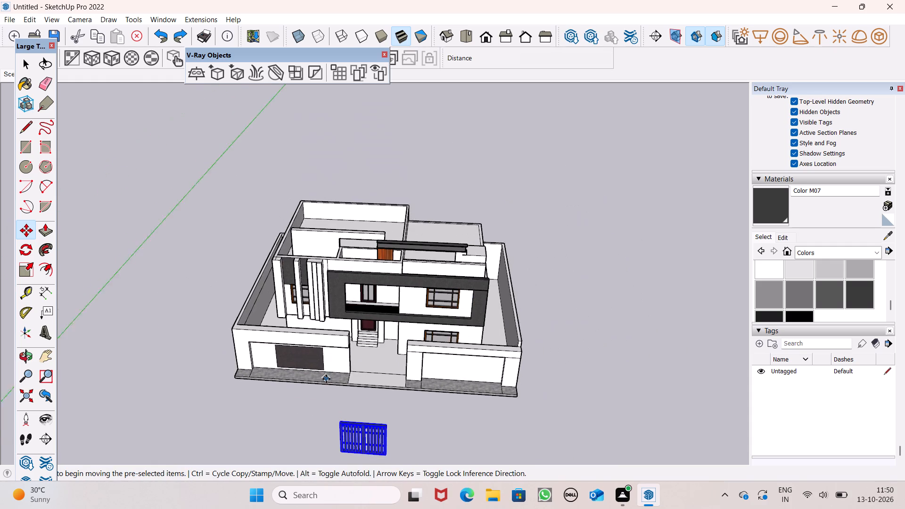
pyautogui.moveTo(381, 450); pyautogui.dragTo(377, 379)
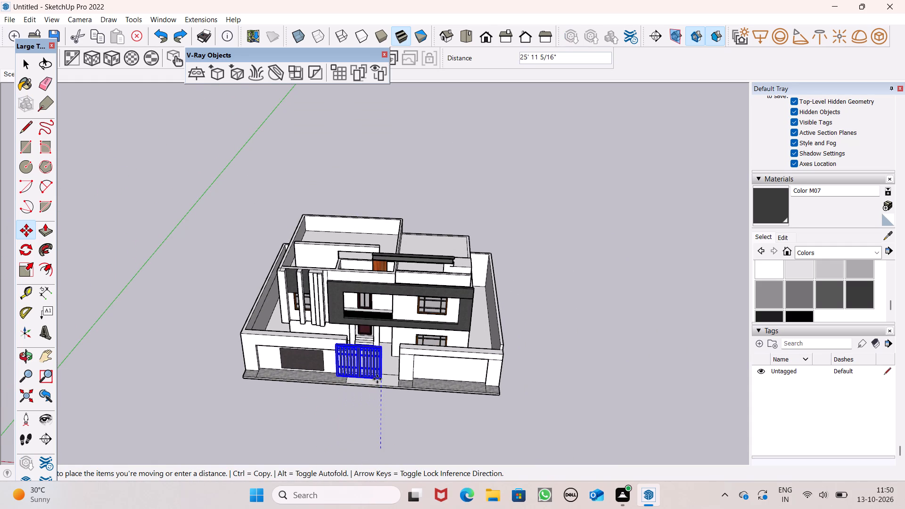
pyautogui.moveTo(377, 379); pyautogui.dragTo(387, 378)
pyautogui.scroll(7, 317, 363)
pyautogui.scroll(7, 373, 344)
pyautogui.moveTo(459, 409); pyautogui.dragTo(433, 426, button='middle')
pyautogui.scroll(4, 395, 417)
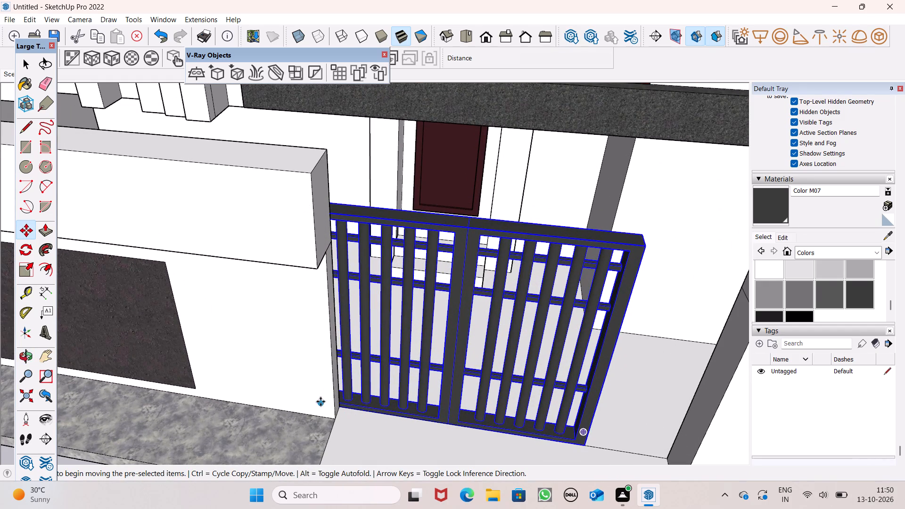
# Move the gate so its bottom front corner meets the bottom corner of the wall with the dark panel.
pyautogui.moveTo(321, 402); pyautogui.dragTo(338, 413)
pyautogui.moveTo(337, 425); pyautogui.dragTo(355, 424, button='middle')
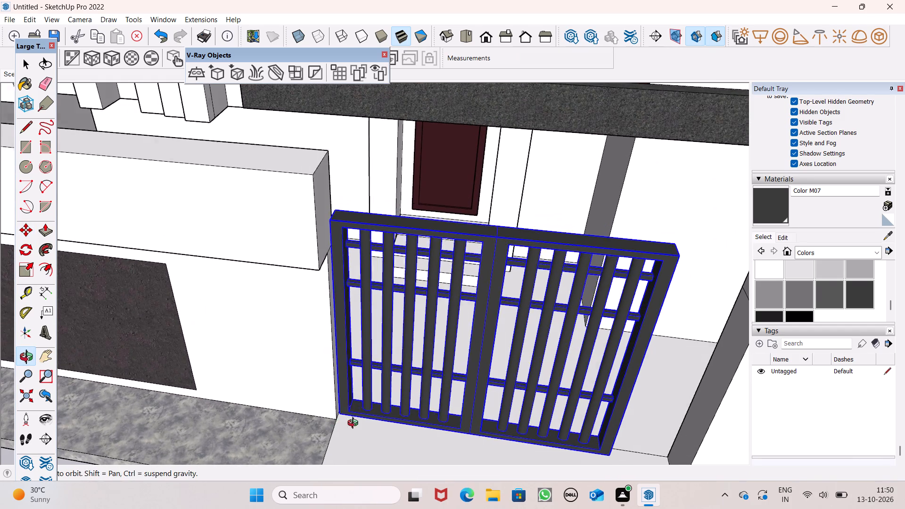
pyautogui.moveTo(355, 424); pyautogui.dragTo(363, 419, button='middle')
pyautogui.scroll(6, 363, 419)
pyautogui.moveTo(348, 410); pyautogui.dragTo(346, 418)
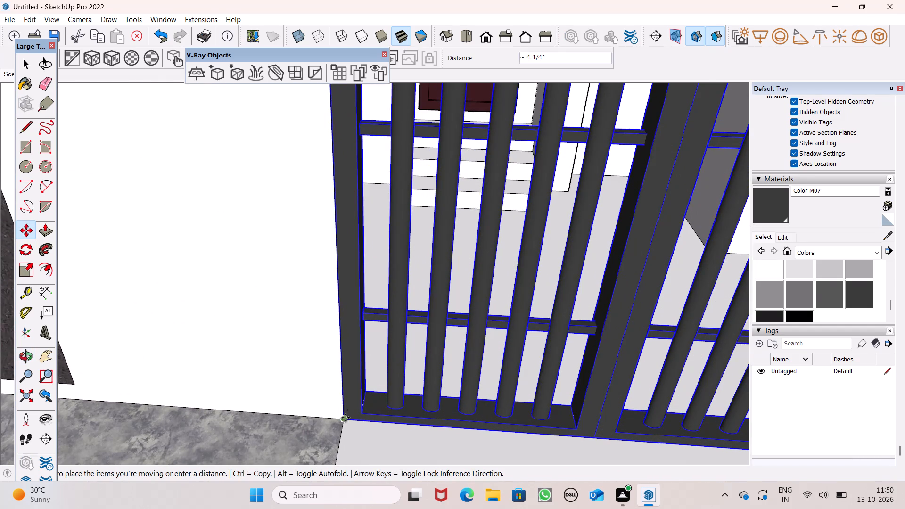
pyautogui.moveTo(346, 418); pyautogui.dragTo(345, 418)
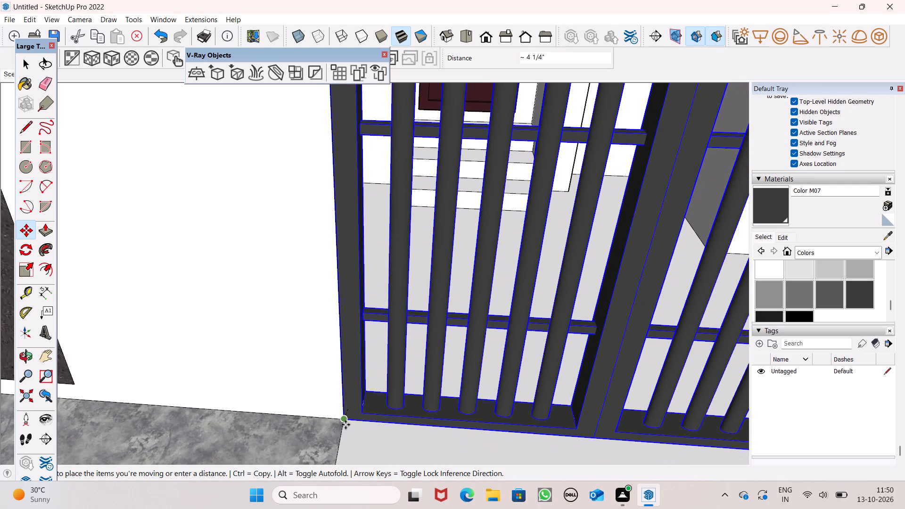
pyautogui.click(346, 423)
pyautogui.press('space')
pyautogui.press('space')
pyautogui.press('space')
pyautogui.scroll(-6, 283, 385)
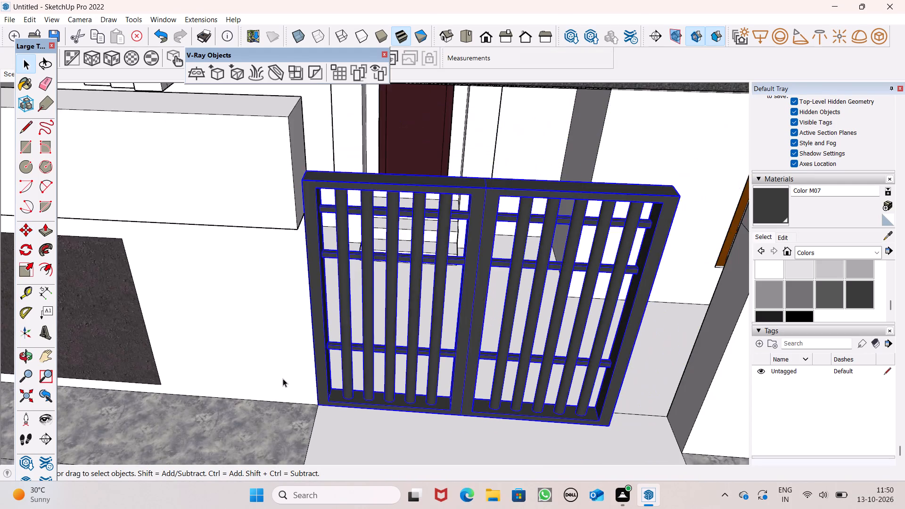
pyautogui.scroll(-5, 296, 336)
pyautogui.scroll(-4, 389, 367)
pyautogui.scroll(-7, 383, 309)
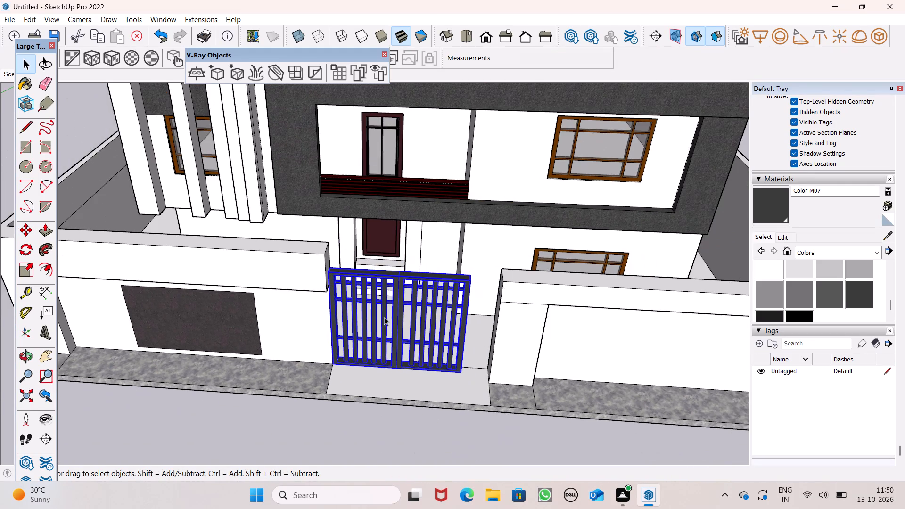
pyautogui.scroll(-6, 384, 317)
pyautogui.scroll(-6, 460, 224)
pyautogui.click(492, 325)
# Push/Pull the lower and upper end faces of the boundary wall opposite about 2' 3" towards the gate's free side.
pyautogui.scroll(5, 394, 257)
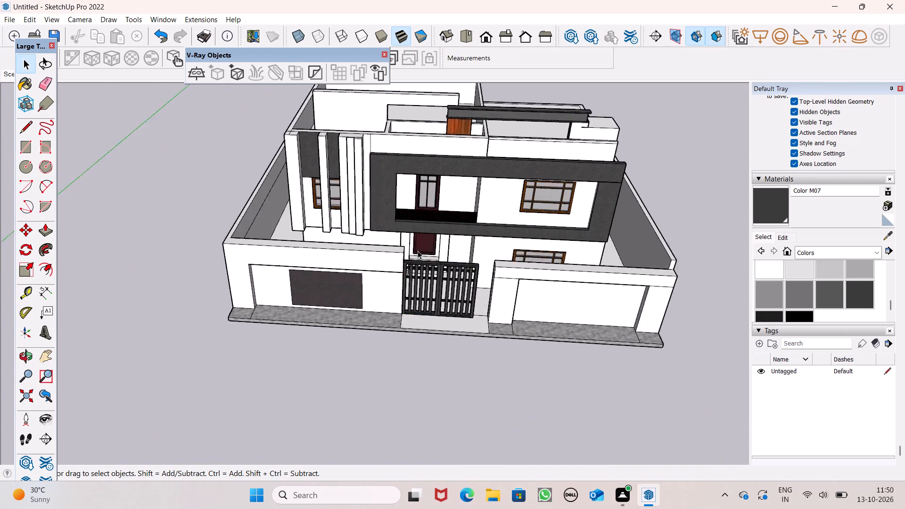
pyautogui.scroll(3, 418, 251)
pyautogui.moveTo(476, 277); pyautogui.dragTo(497, 162, button='middle')
pyautogui.scroll(4, 510, 247)
pyautogui.moveTo(554, 296); pyautogui.dragTo(542, 306, button='middle')
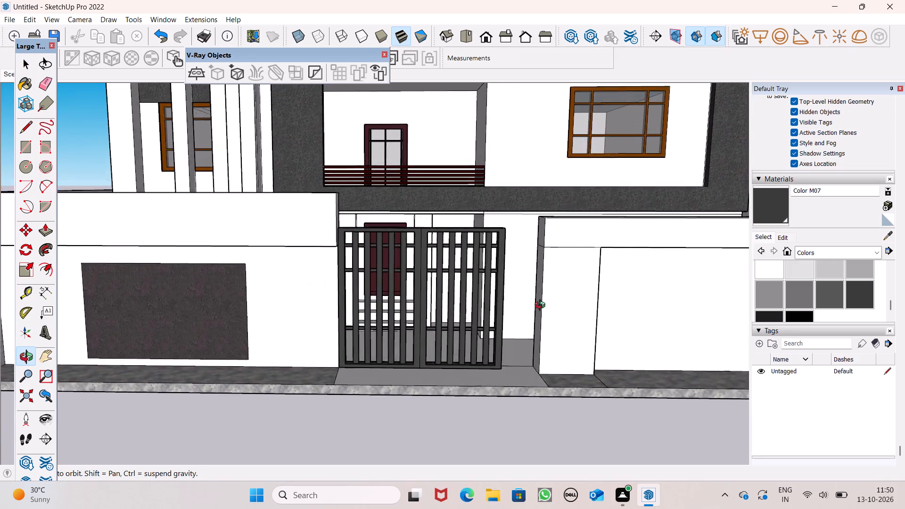
pyautogui.moveTo(542, 306); pyautogui.dragTo(637, 349, button='middle')
pyautogui.scroll(1, 637, 349)
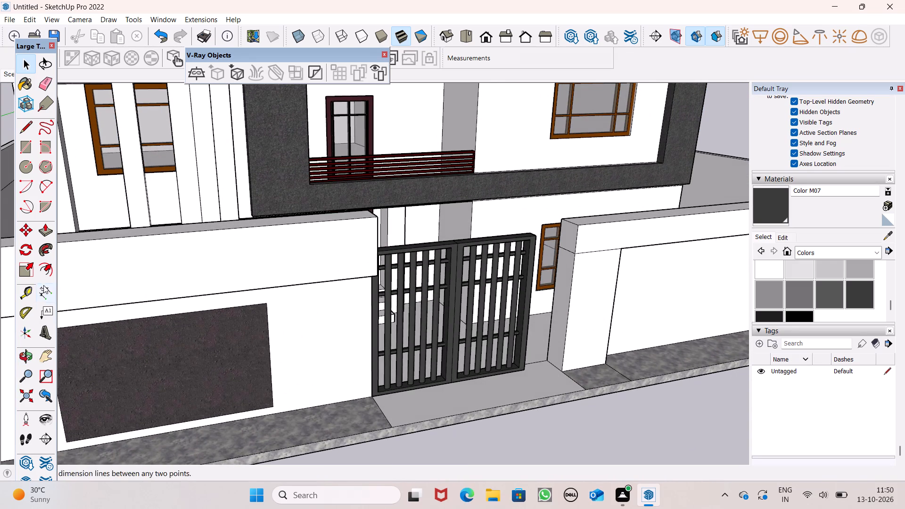
pyautogui.click(46, 237)
pyautogui.scroll(4, 527, 298)
pyautogui.moveTo(571, 297); pyautogui.dragTo(539, 320)
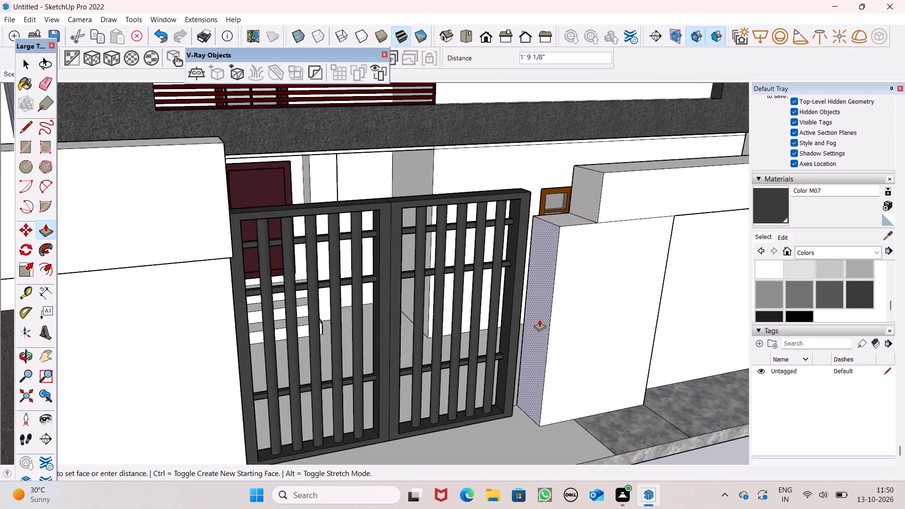
pyautogui.moveTo(539, 320); pyautogui.dragTo(530, 325)
pyautogui.moveTo(584, 195); pyautogui.dragTo(543, 230)
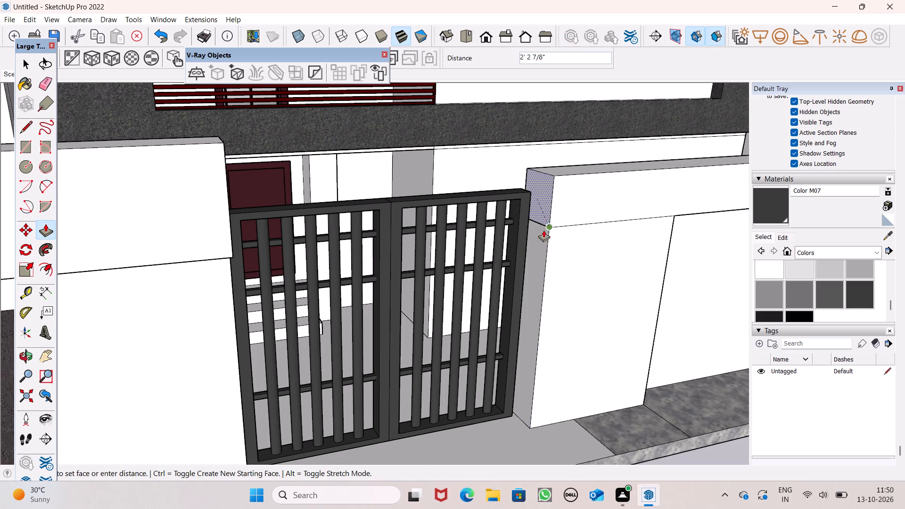
pyautogui.moveTo(543, 230); pyautogui.dragTo(542, 233)
pyautogui.press('space')
# Draw a line across the driveway from the extended wall's bottom front corner to the street edge.
pyautogui.scroll(-3, 501, 239)
pyautogui.scroll(1, 497, 266)
pyautogui.scroll(-2, 525, 325)
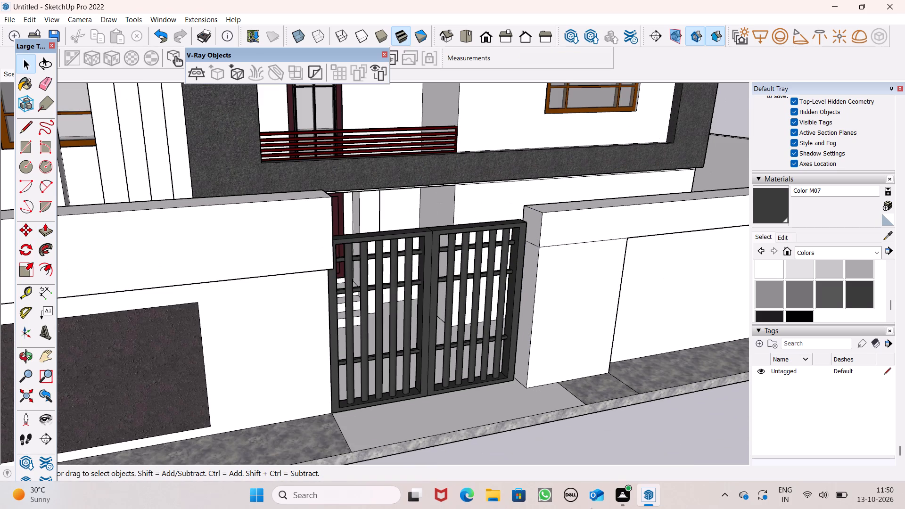
pyautogui.moveTo(578, 508); pyautogui.dragTo(568, 497, button='middle')
pyautogui.scroll(1, 572, 500)
pyautogui.scroll(-5, 502, 350)
pyautogui.moveTo(597, 395); pyautogui.dragTo(517, 478, button='middle')
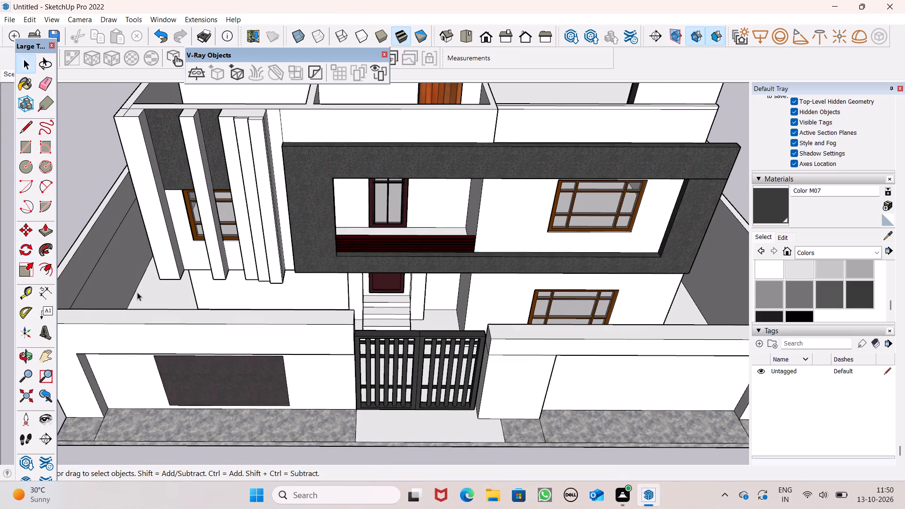
pyautogui.click(22, 123)
pyautogui.scroll(3, 517, 438)
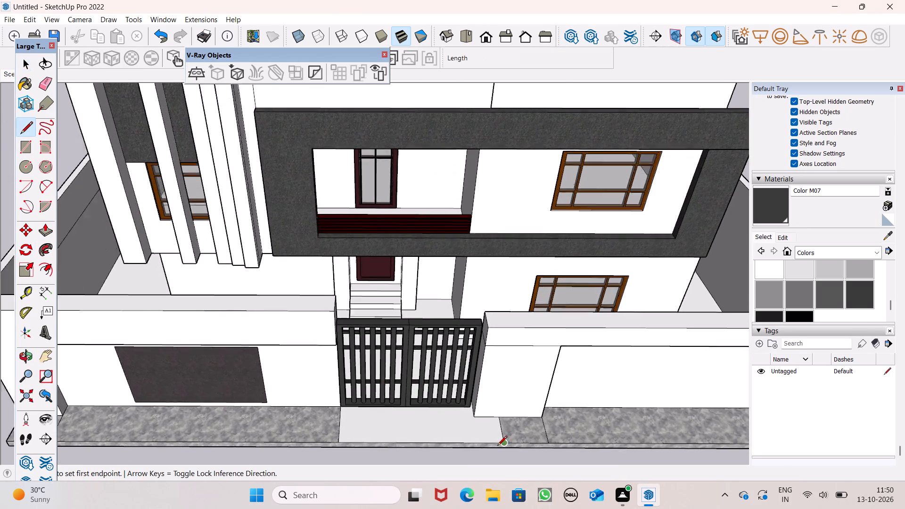
pyautogui.scroll(3, 497, 446)
pyautogui.click(461, 396)
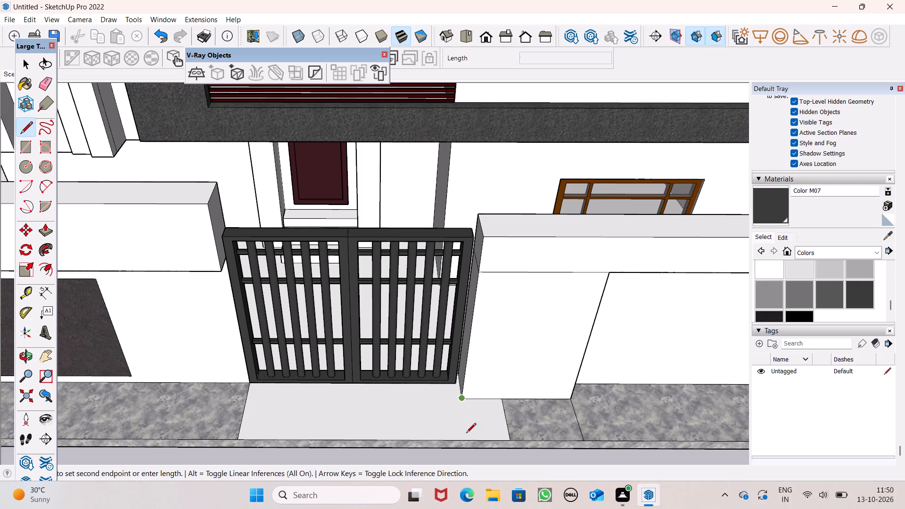
pyautogui.click(464, 441)
pyautogui.press('space')
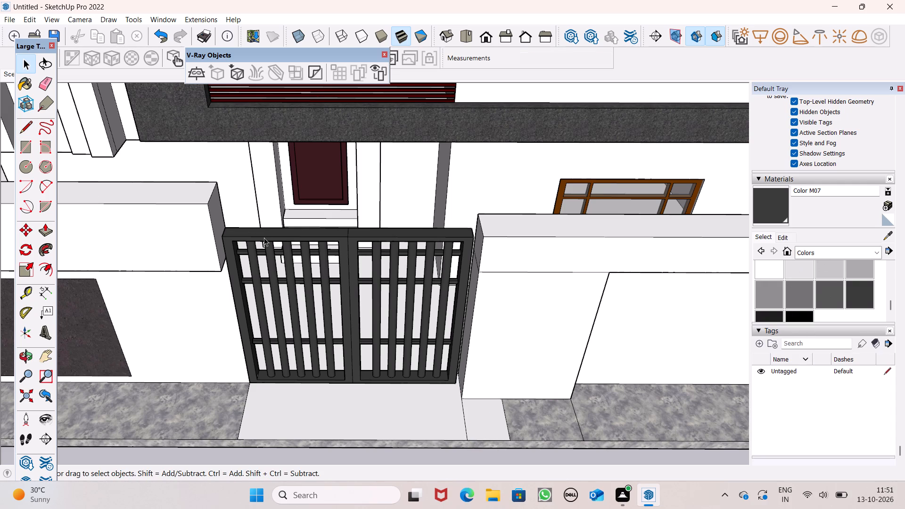
# Erase the stray edge across the stone paving at the far corner of the extended wall's pier.
pyautogui.click(42, 81)
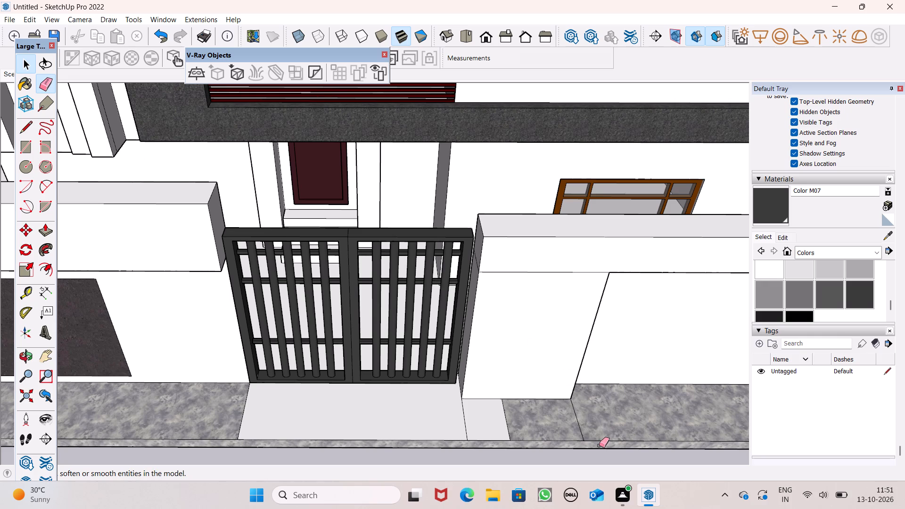
pyautogui.moveTo(590, 421); pyautogui.dragTo(571, 426)
pyautogui.press('space')
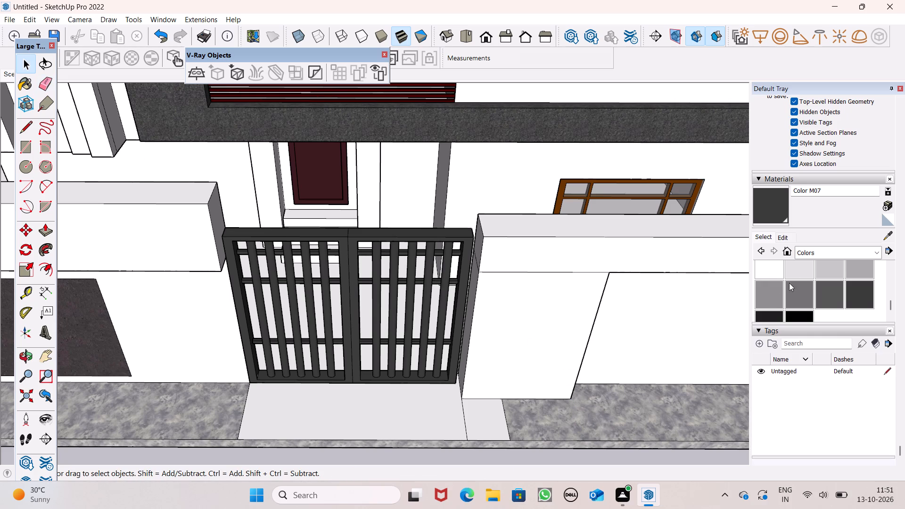
# Paint the separated driveway strip in front of the extended wall with the Stone Vein Gray material.
pyautogui.click(861, 254)
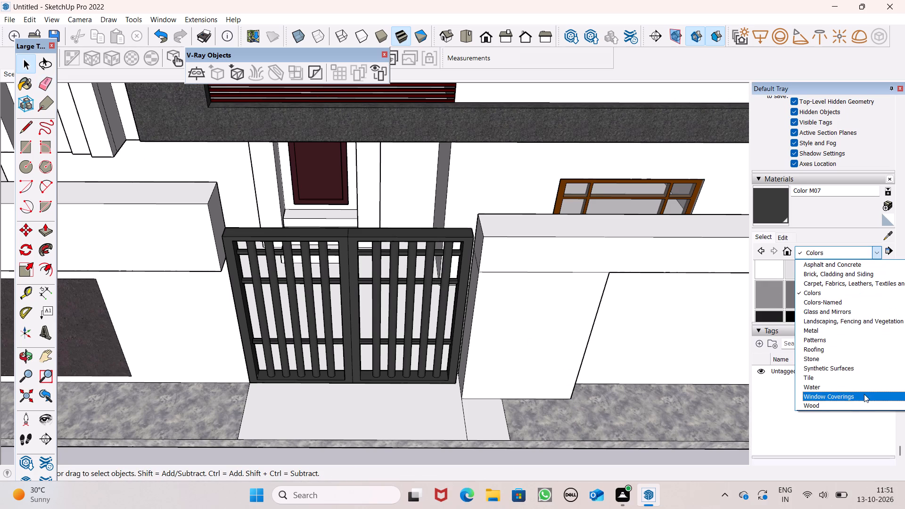
pyautogui.click(857, 361)
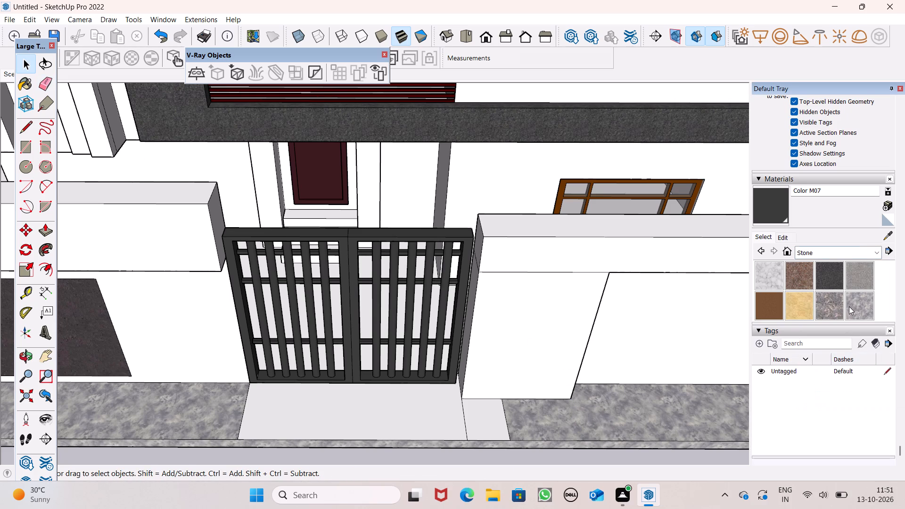
pyautogui.click(849, 306)
pyautogui.click(482, 424)
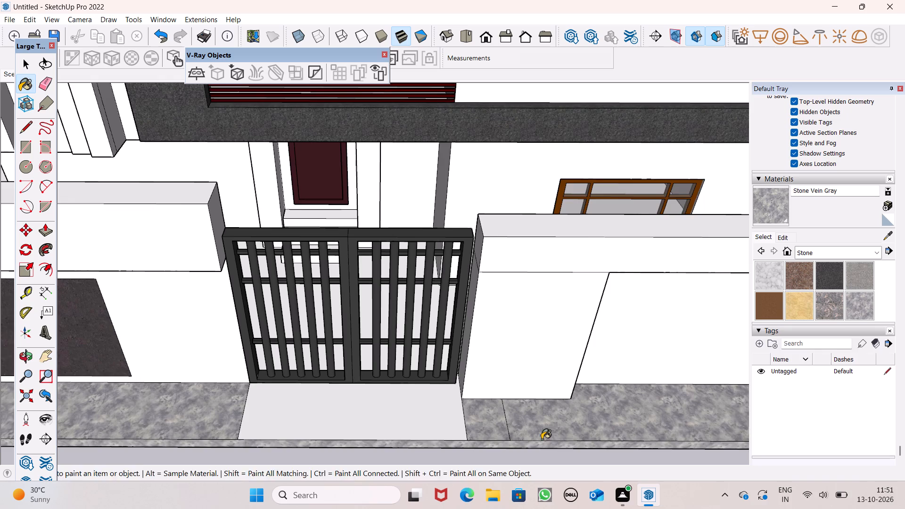
# Erase the old edge between the newly painted strip and the existing stone paving so they merge.
pyautogui.middleClick(535, 447)
pyautogui.scroll(1, 532, 451)
pyautogui.click(47, 82)
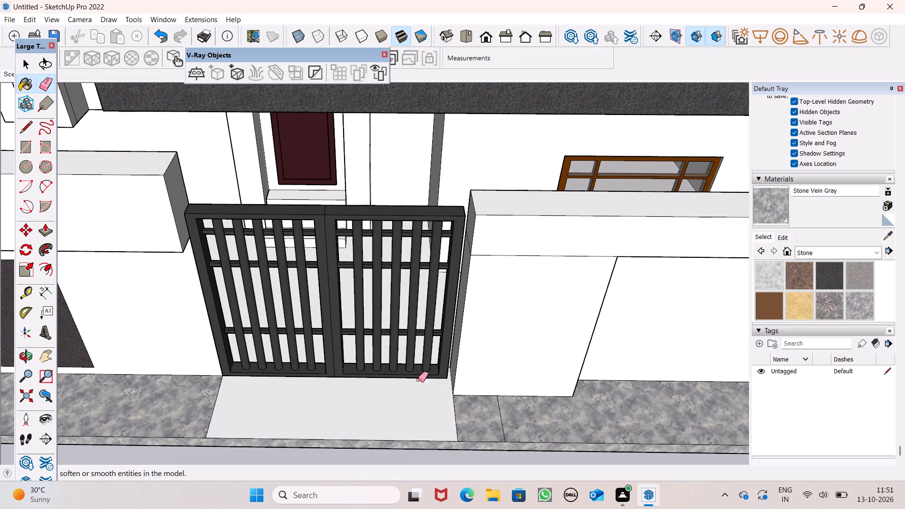
pyautogui.moveTo(520, 411); pyautogui.dragTo(505, 417)
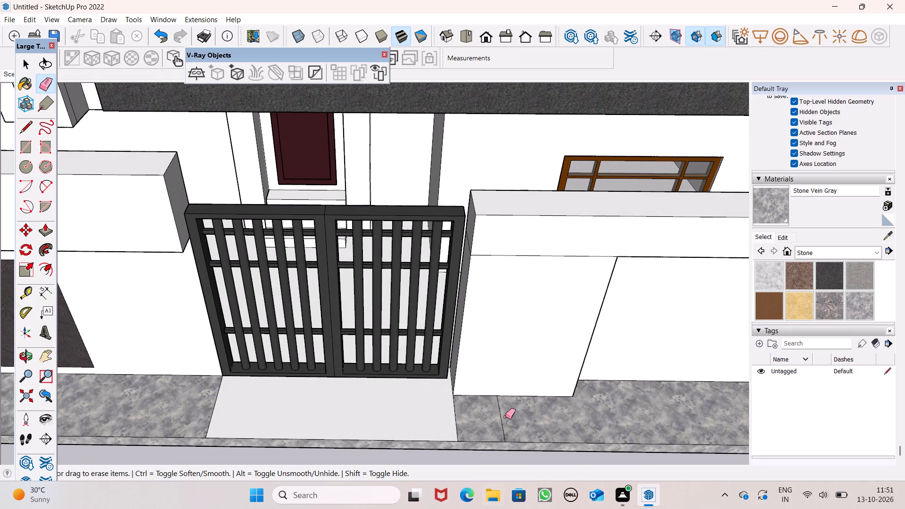
pyautogui.moveTo(505, 417); pyautogui.dragTo(494, 417)
pyautogui.press('space')
# Push/Pull the lower and upper end faces of the extended wall about 2" further to close the gap beside the gate.
pyautogui.scroll(-3, 510, 419)
pyautogui.moveTo(543, 438); pyautogui.dragTo(443, 429, button='middle')
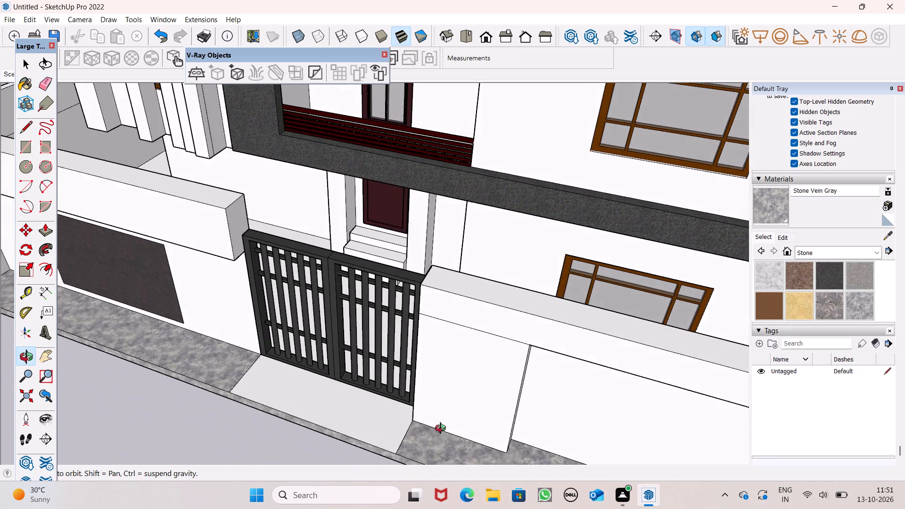
pyautogui.moveTo(443, 429); pyautogui.dragTo(426, 373, button='middle')
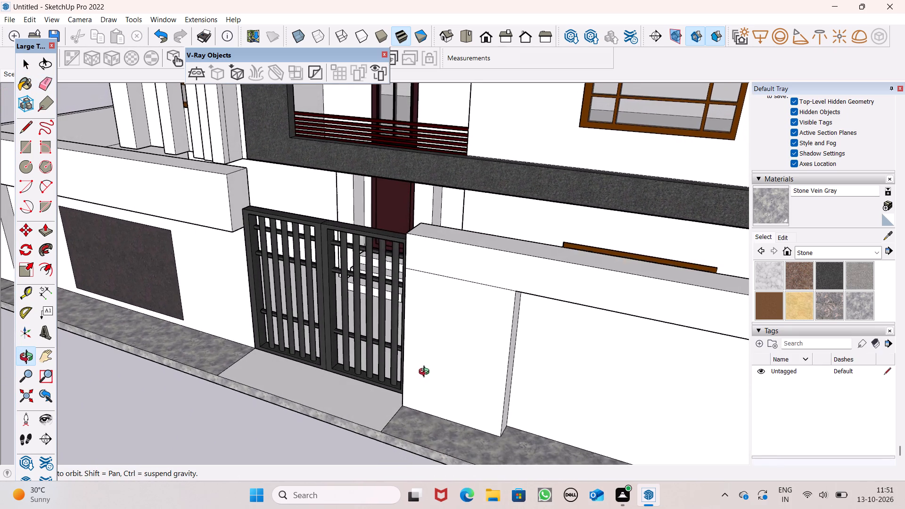
pyautogui.moveTo(426, 373); pyautogui.dragTo(428, 377, button='middle')
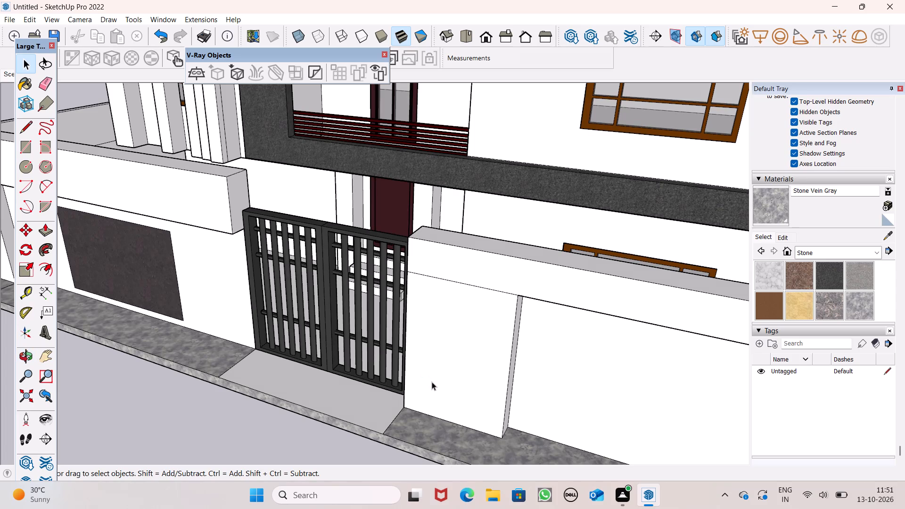
pyautogui.moveTo(455, 413); pyautogui.dragTo(600, 476, button='middle')
pyautogui.scroll(2, 500, 299)
pyautogui.scroll(-1, 524, 283)
pyautogui.scroll(3, 524, 282)
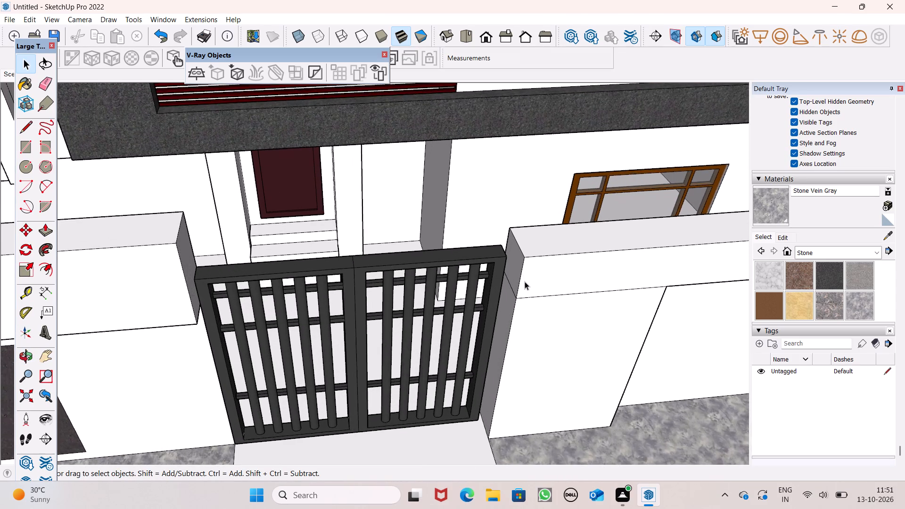
pyautogui.scroll(4, 525, 282)
pyautogui.scroll(-2, 536, 328)
pyautogui.moveTo(543, 353); pyautogui.dragTo(452, 403, button='middle')
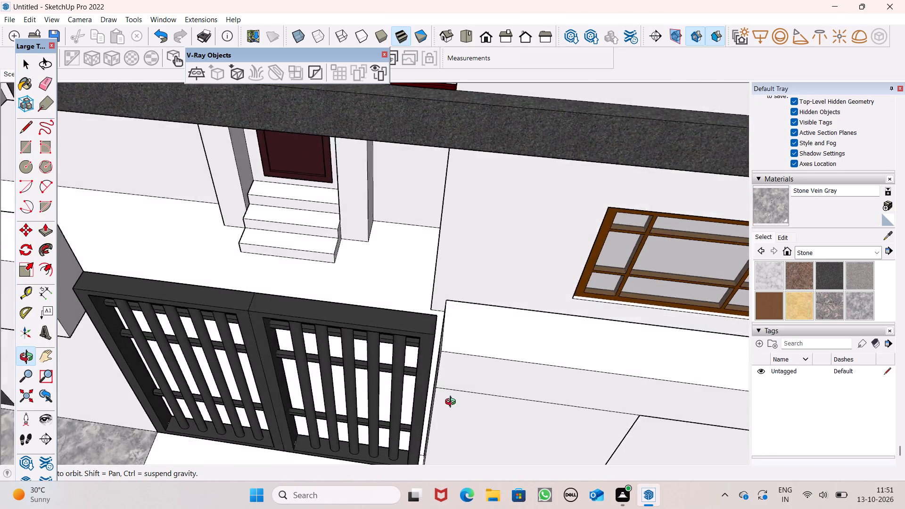
pyautogui.moveTo(452, 403); pyautogui.dragTo(567, 361, button='middle')
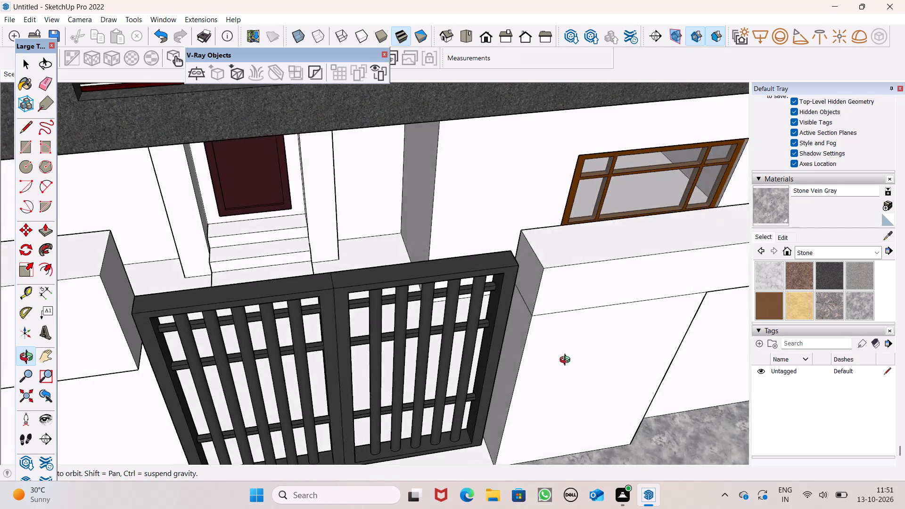
pyautogui.moveTo(567, 361); pyautogui.dragTo(530, 395, button='middle')
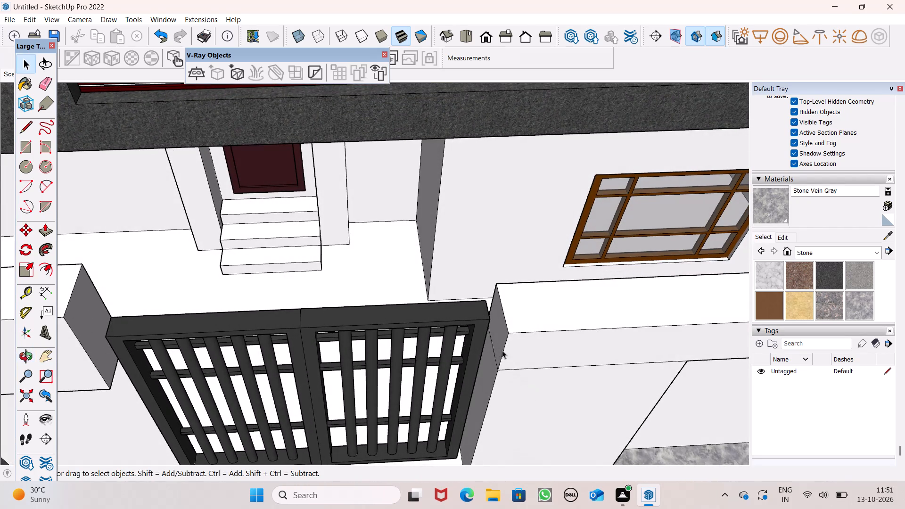
pyautogui.scroll(6, 502, 348)
pyautogui.scroll(-1, 509, 338)
pyautogui.moveTo(518, 356); pyautogui.dragTo(485, 331, button='middle')
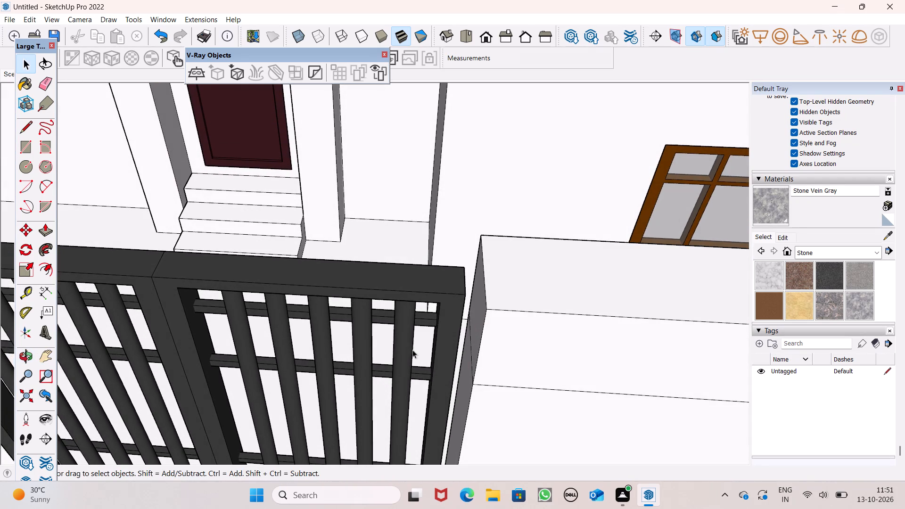
pyautogui.click(45, 226)
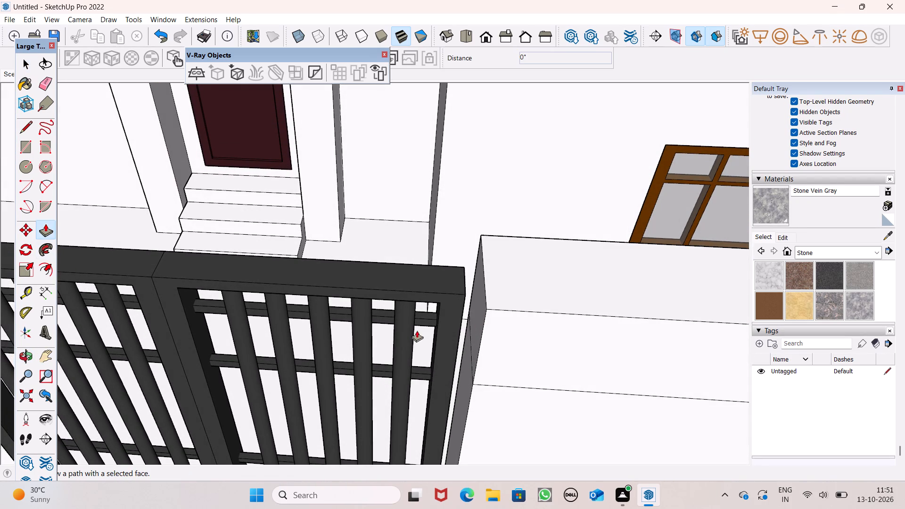
pyautogui.scroll(4, 492, 344)
pyautogui.scroll(3, 442, 373)
pyautogui.moveTo(461, 378); pyautogui.dragTo(444, 383)
pyautogui.moveTo(485, 311); pyautogui.dragTo(463, 321)
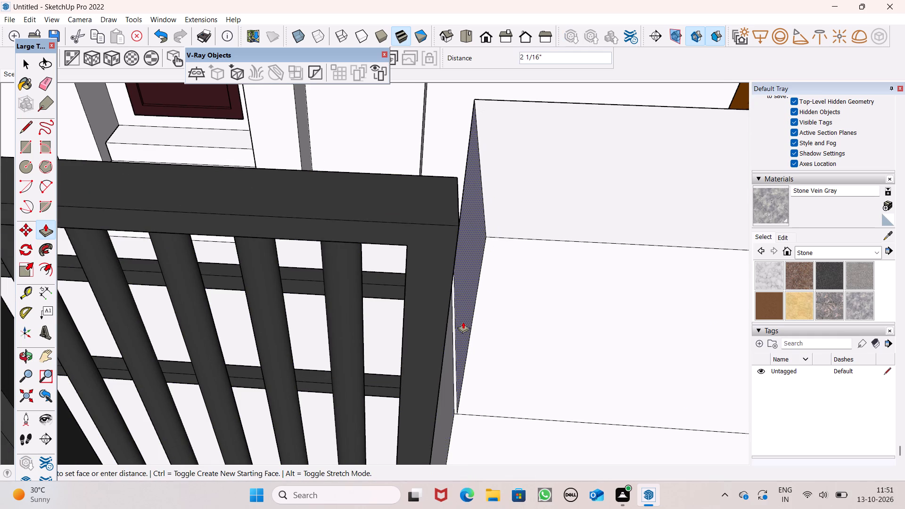
pyautogui.moveTo(463, 321); pyautogui.dragTo(457, 323)
# Push/Pull the wall's upper end face about 9/16" so it sits flush with the lower wall beside the gate.
pyautogui.moveTo(429, 410); pyautogui.dragTo(493, 388, button='middle')
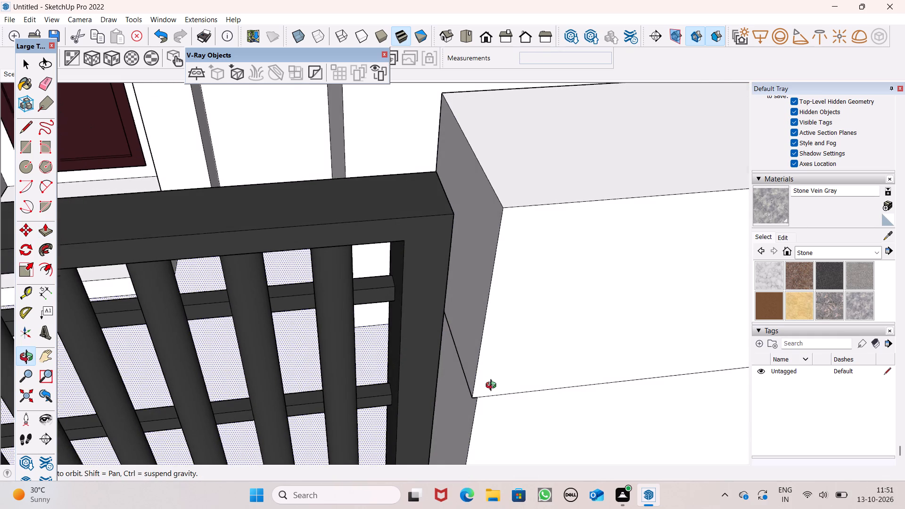
pyautogui.moveTo(473, 373); pyautogui.dragTo(480, 392)
pyautogui.scroll(-4, 426, 265)
pyautogui.moveTo(416, 353); pyautogui.dragTo(341, 341, button='middle')
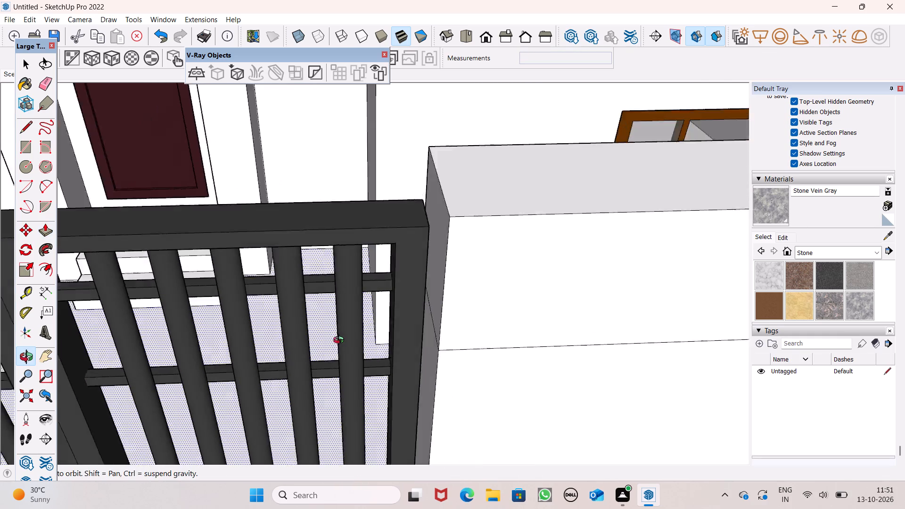
pyautogui.moveTo(341, 341); pyautogui.dragTo(335, 369, button='middle')
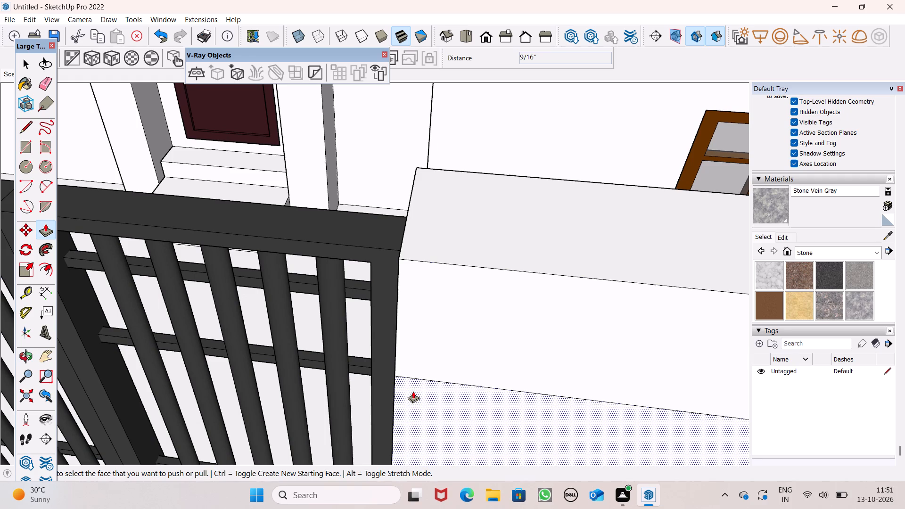
# Examine the fitted gate and extended boundary wall along the whole street front of the house.
pyautogui.press('space')
pyautogui.scroll(-2, 416, 385)
pyautogui.moveTo(425, 402); pyautogui.dragTo(531, 274, button='middle')
pyautogui.scroll(-4, 509, 219)
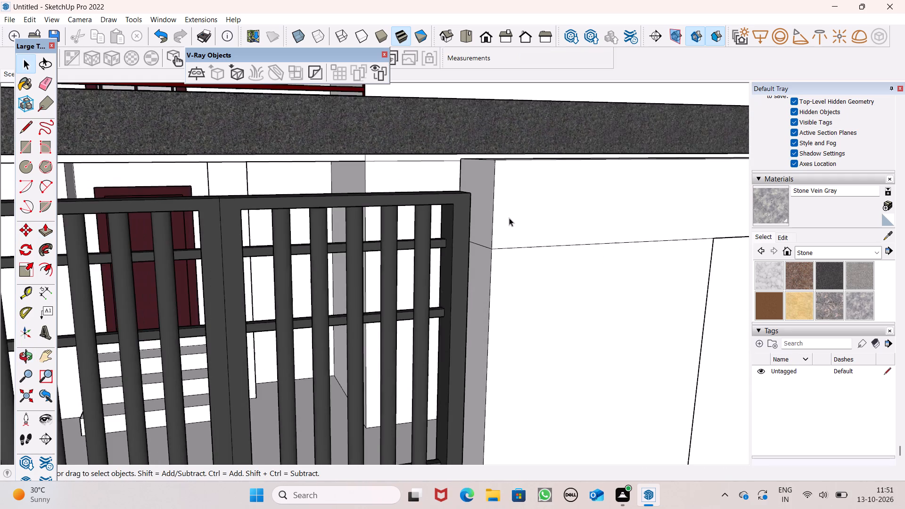
pyautogui.scroll(-17, 506, 217)
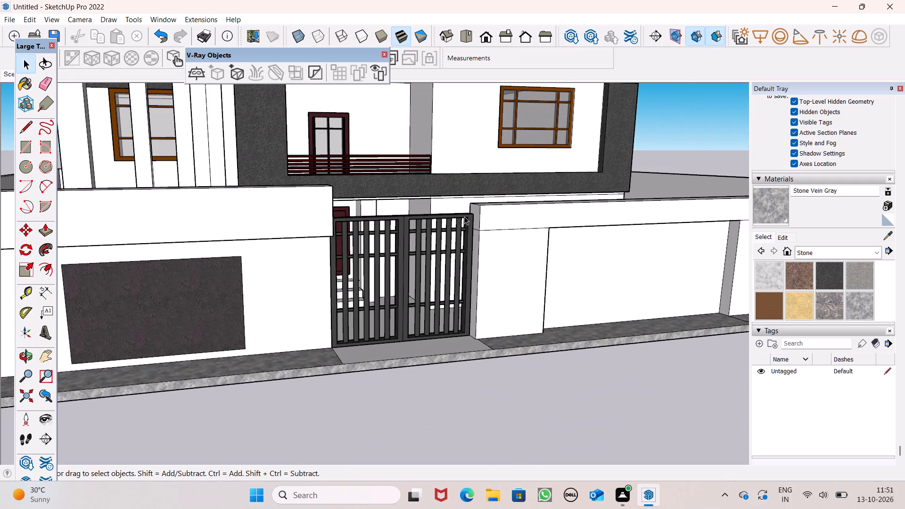
pyautogui.scroll(1, 503, 264)
pyautogui.moveTo(503, 264); pyautogui.dragTo(427, 281, button='middle')
pyautogui.scroll(-4, 440, 195)
pyautogui.moveTo(446, 255); pyautogui.dragTo(446, 210, button='middle')
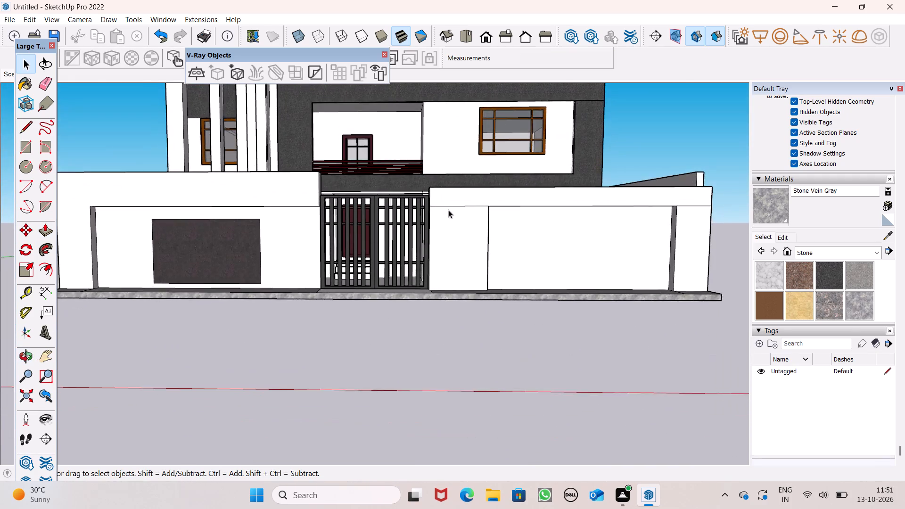
pyautogui.scroll(-4, 458, 235)
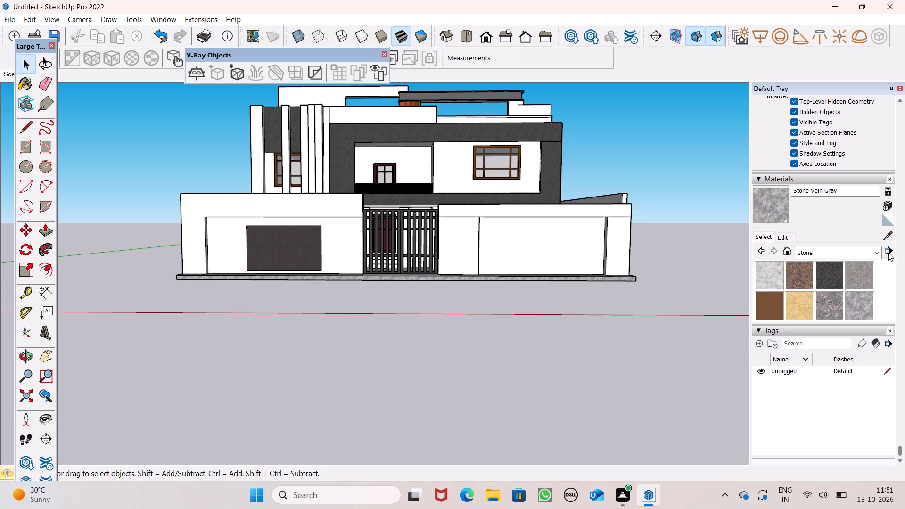
# Search the 3D Warehouse component library for plants.
pyautogui.scroll(16, 862, 229)
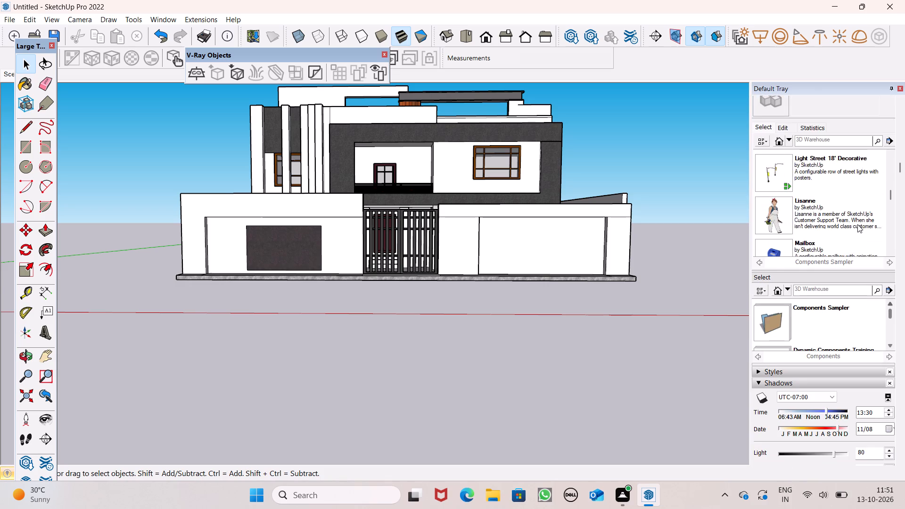
pyautogui.scroll(5, 840, 231)
pyautogui.click(839, 143)
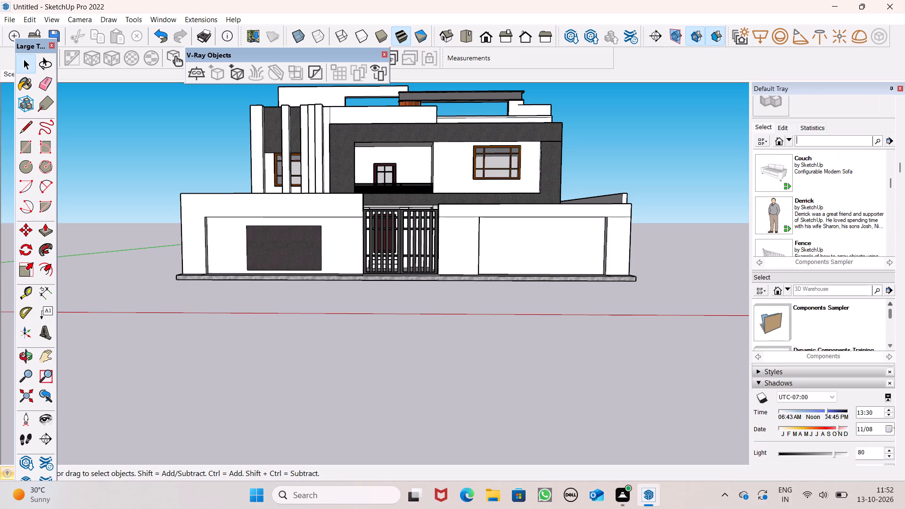
pyautogui.write('plants')
pyautogui.press('Return')
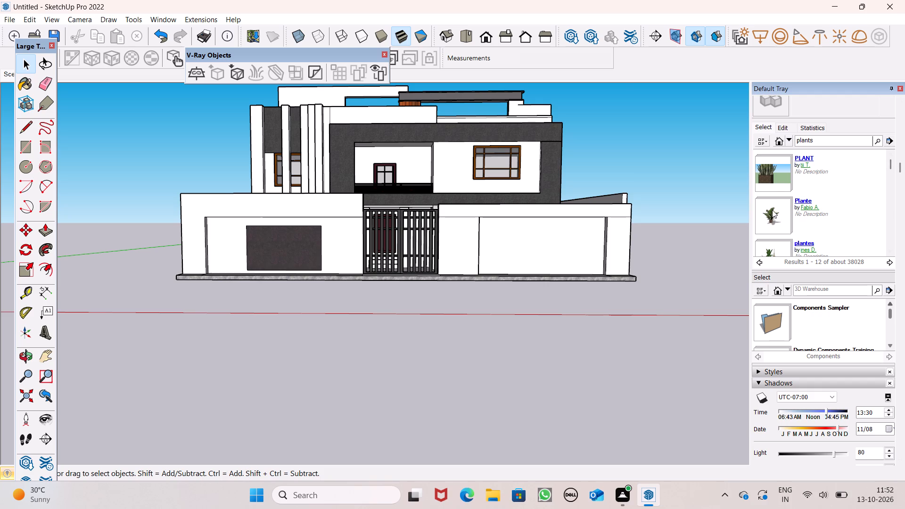
# Open the Plantas collection and place its House plant 10 component on the ground in front of the gate.
pyautogui.click(766, 169)
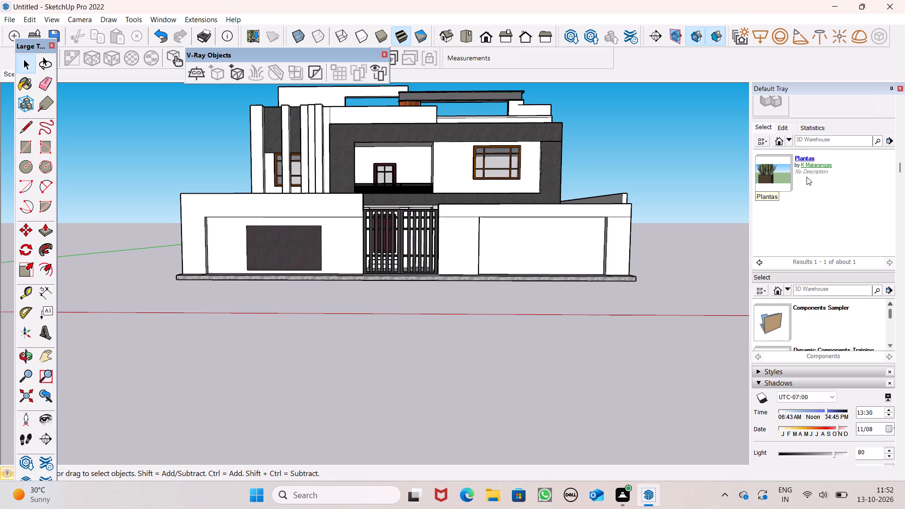
pyautogui.click(769, 178)
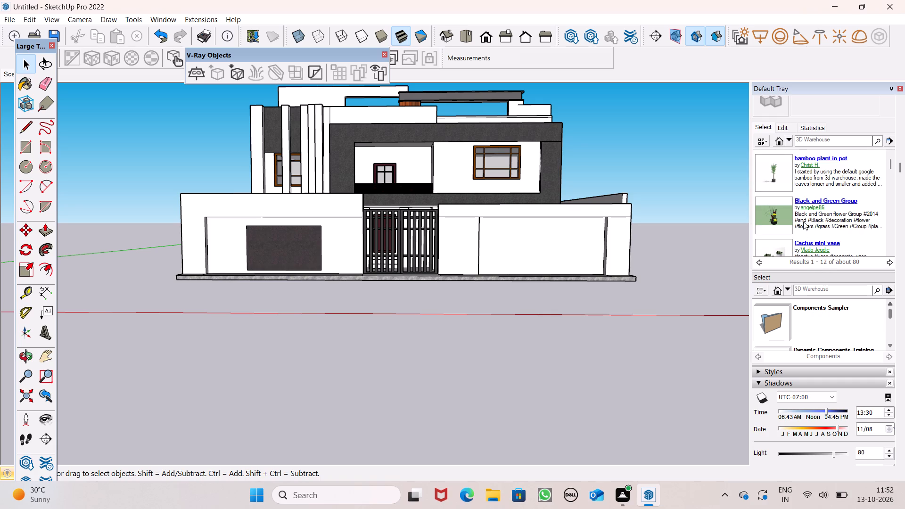
pyautogui.scroll(-3, 803, 222)
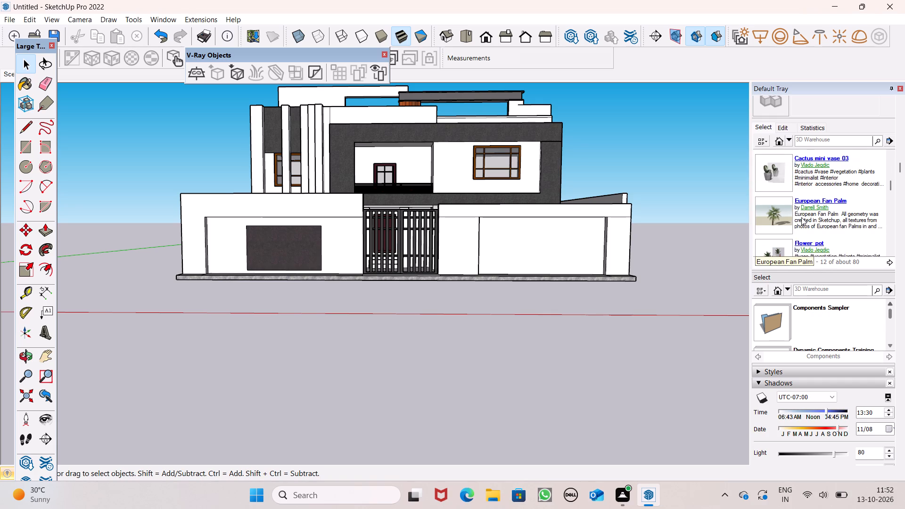
pyautogui.scroll(-2, 801, 217)
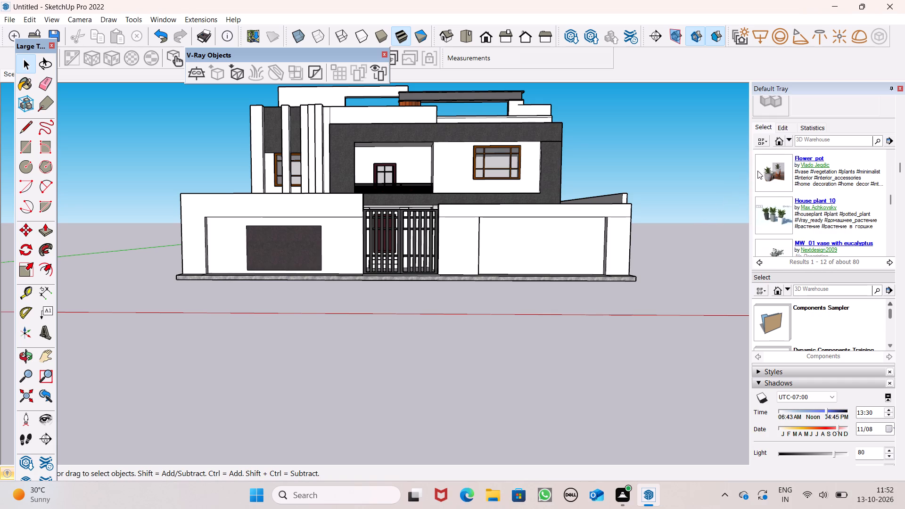
pyautogui.scroll(-1, 781, 204)
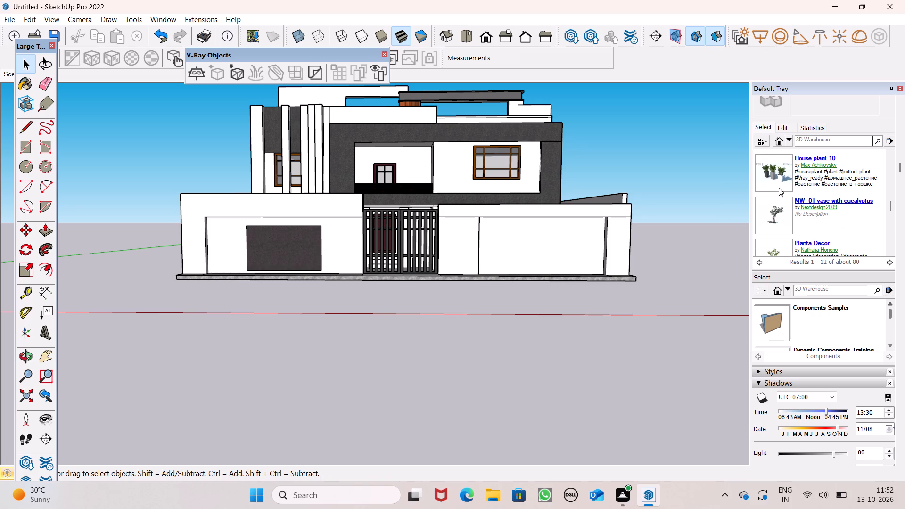
pyautogui.click(776, 175)
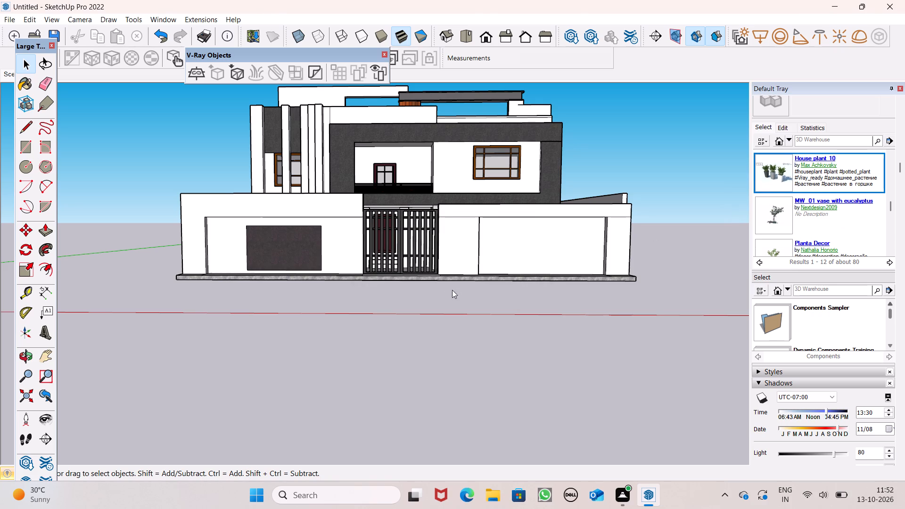
pyautogui.click(773, 164)
pyautogui.scroll(1, 846, 231)
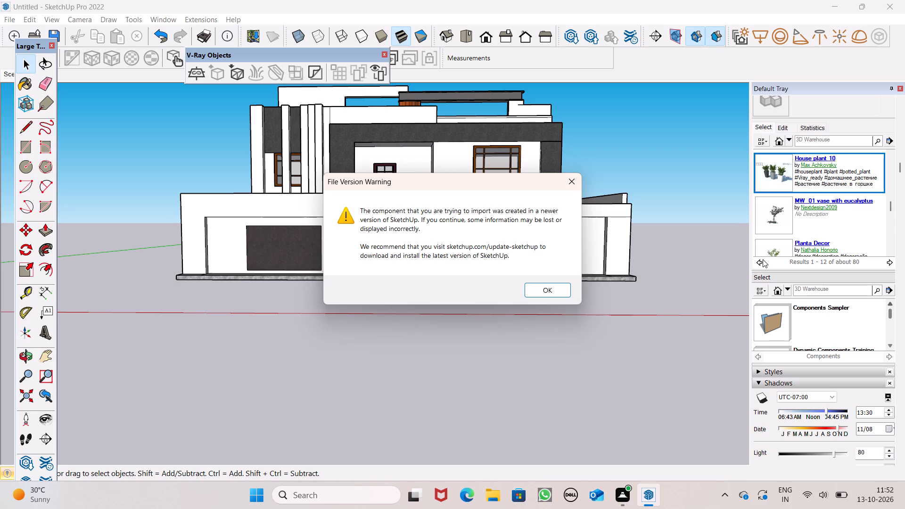
pyautogui.click(540, 293)
pyautogui.click(785, 179)
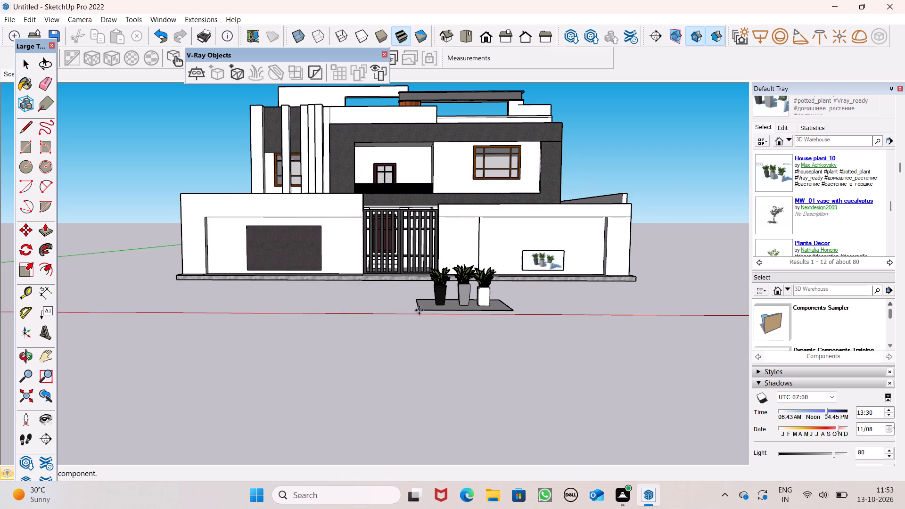
pyautogui.click(419, 310)
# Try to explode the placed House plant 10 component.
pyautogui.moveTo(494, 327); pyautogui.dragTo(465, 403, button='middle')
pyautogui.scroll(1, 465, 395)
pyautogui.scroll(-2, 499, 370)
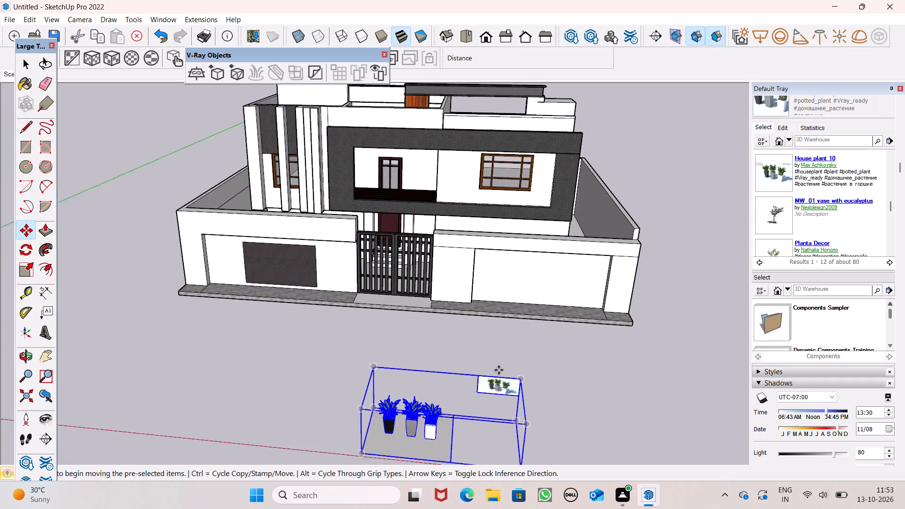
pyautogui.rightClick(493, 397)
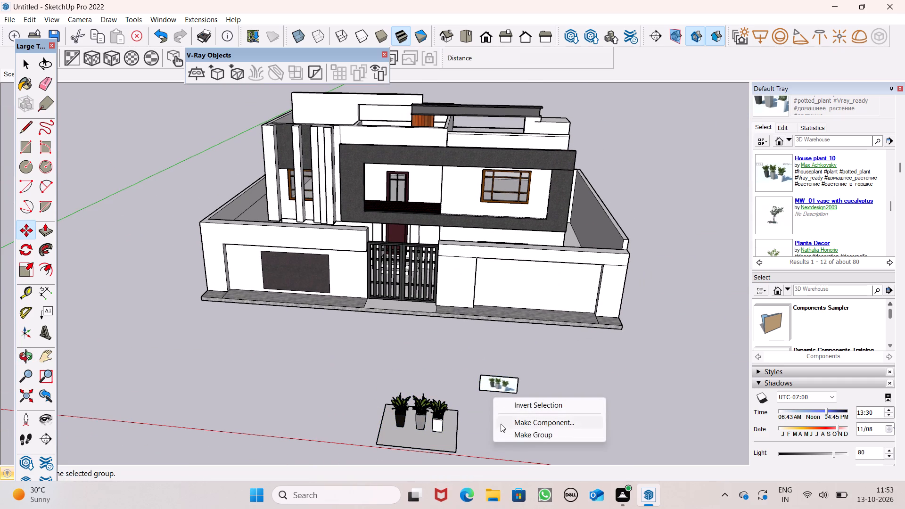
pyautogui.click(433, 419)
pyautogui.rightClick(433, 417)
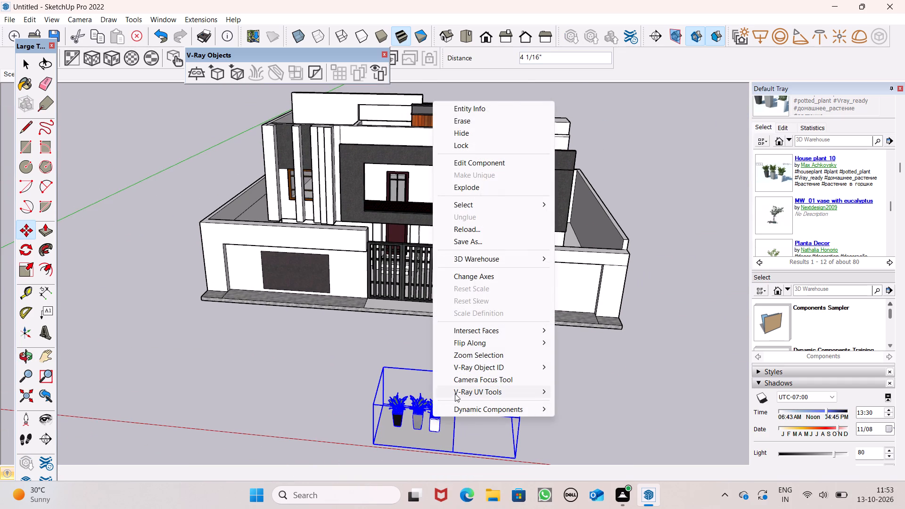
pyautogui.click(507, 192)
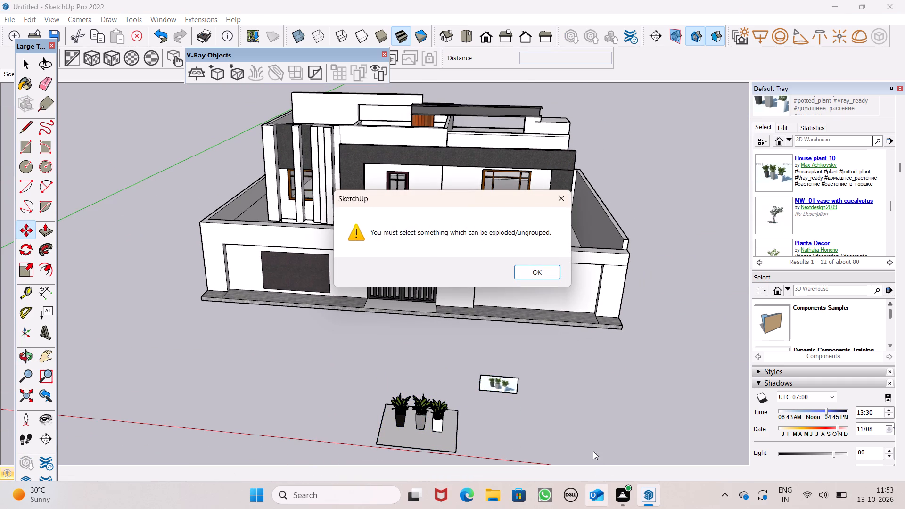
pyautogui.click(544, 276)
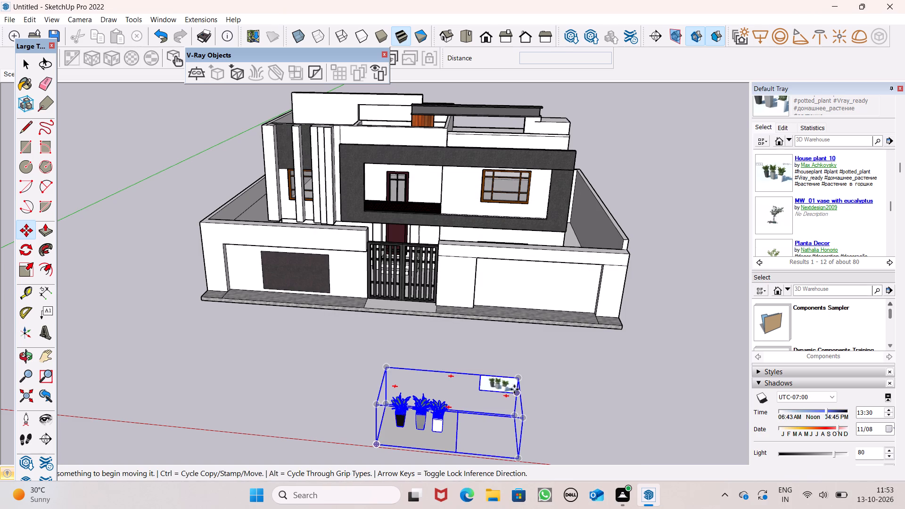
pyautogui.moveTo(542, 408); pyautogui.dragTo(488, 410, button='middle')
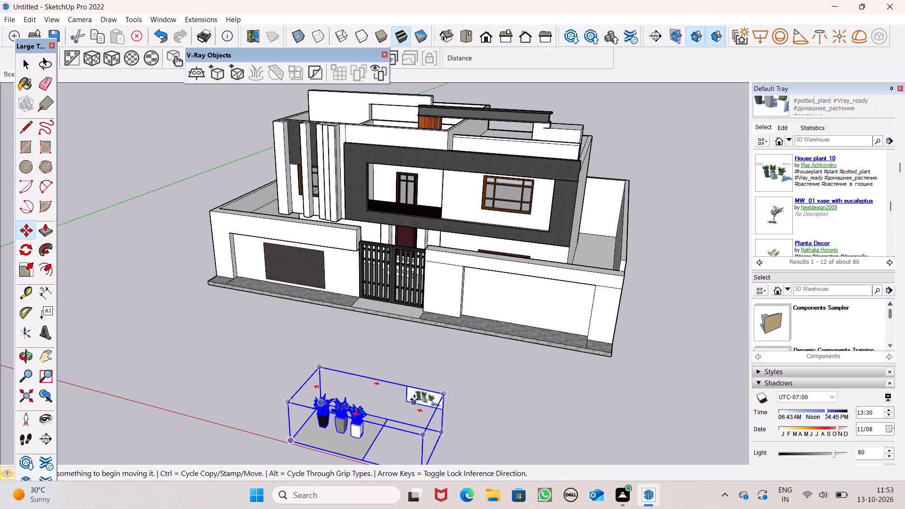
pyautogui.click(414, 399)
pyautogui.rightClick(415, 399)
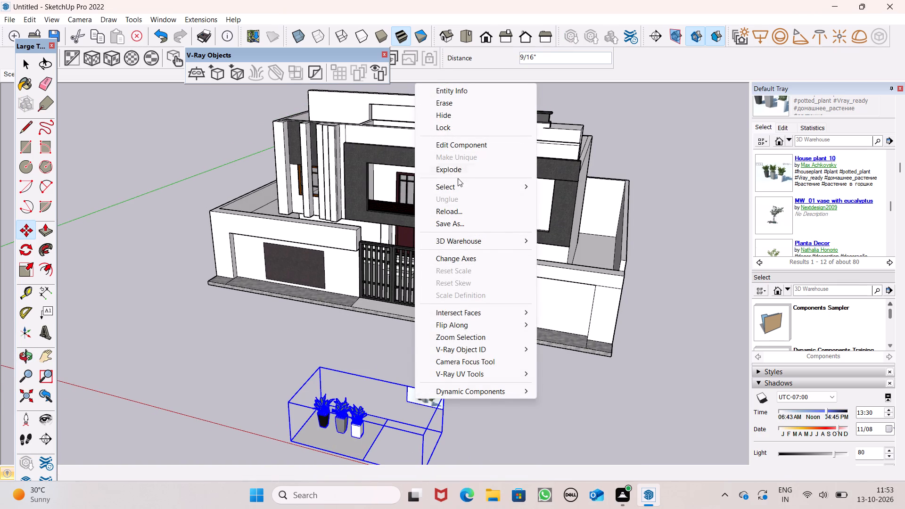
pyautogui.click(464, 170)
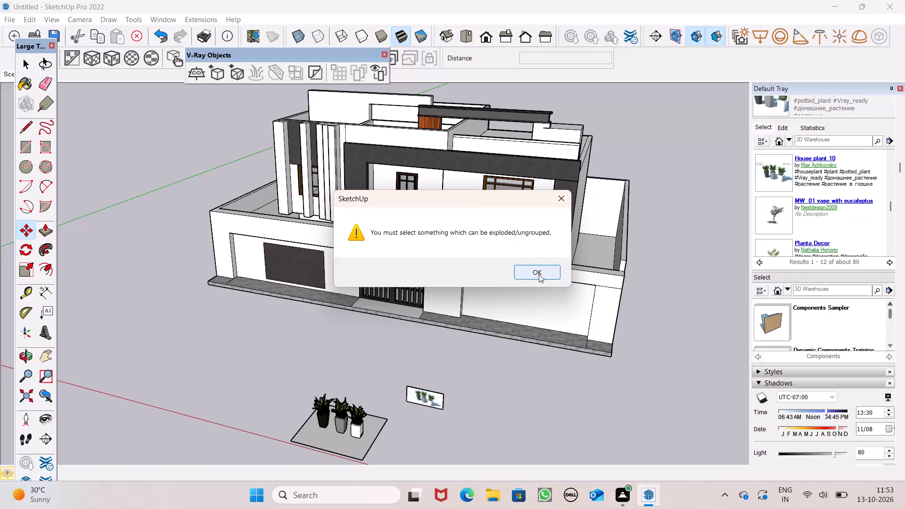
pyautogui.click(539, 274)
# Explode the House plant 10 component into its separate pots, plants, base plane and preview picture.
pyautogui.click(435, 401)
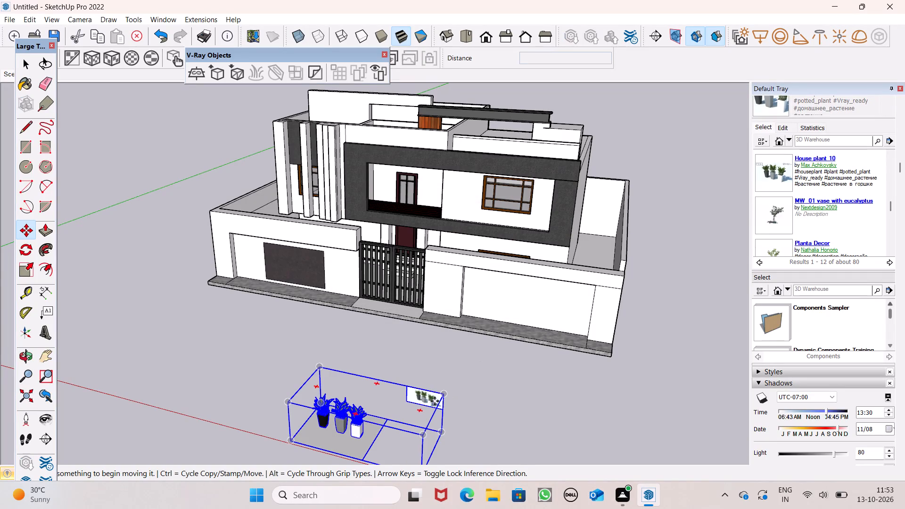
pyautogui.click(422, 391)
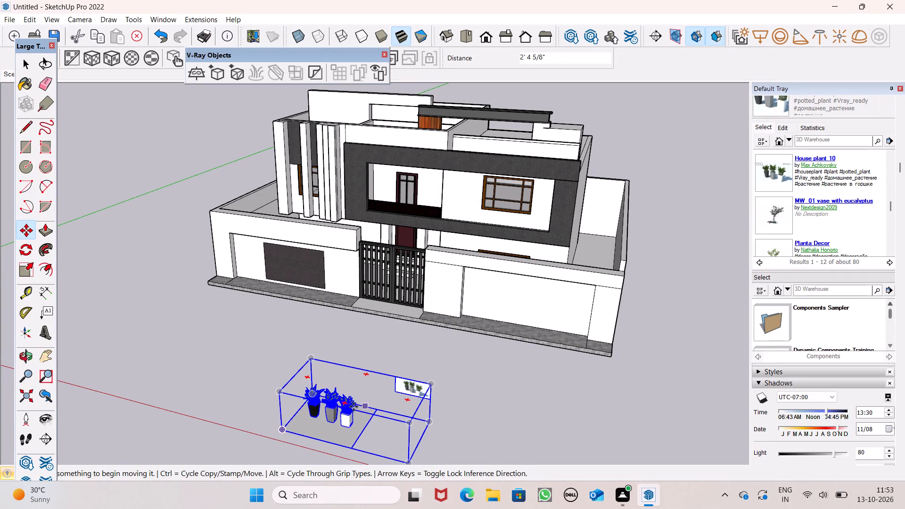
pyautogui.click(353, 407)
pyautogui.rightClick(353, 407)
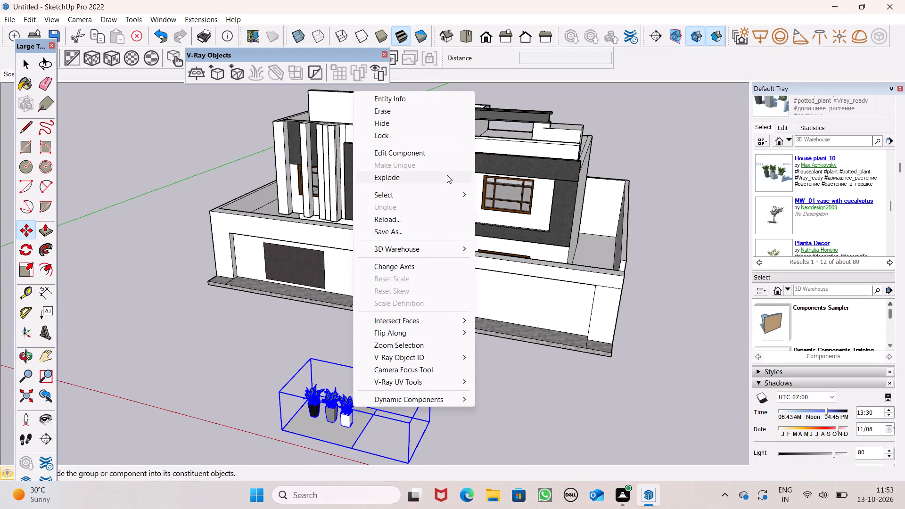
pyautogui.click(447, 175)
# Delete the preview picture panel behind the three potted plants.
pyautogui.click(411, 390)
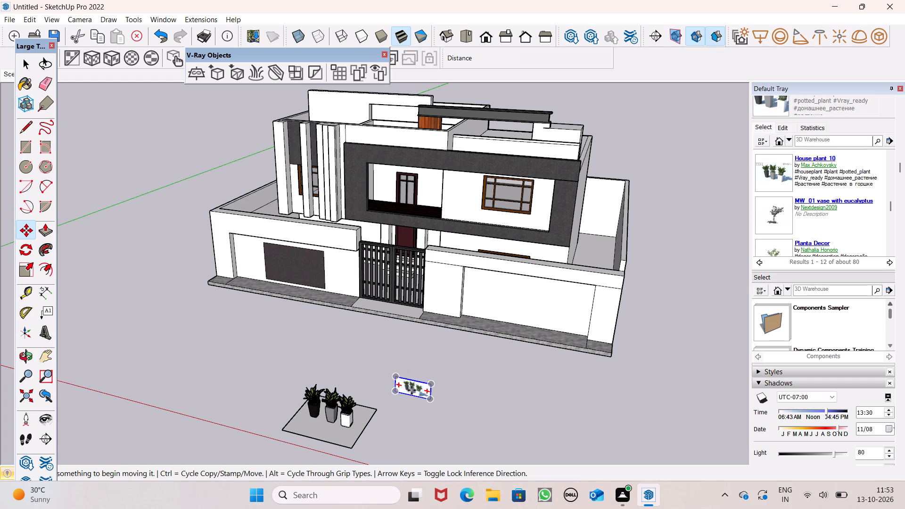
pyautogui.press('Delete')
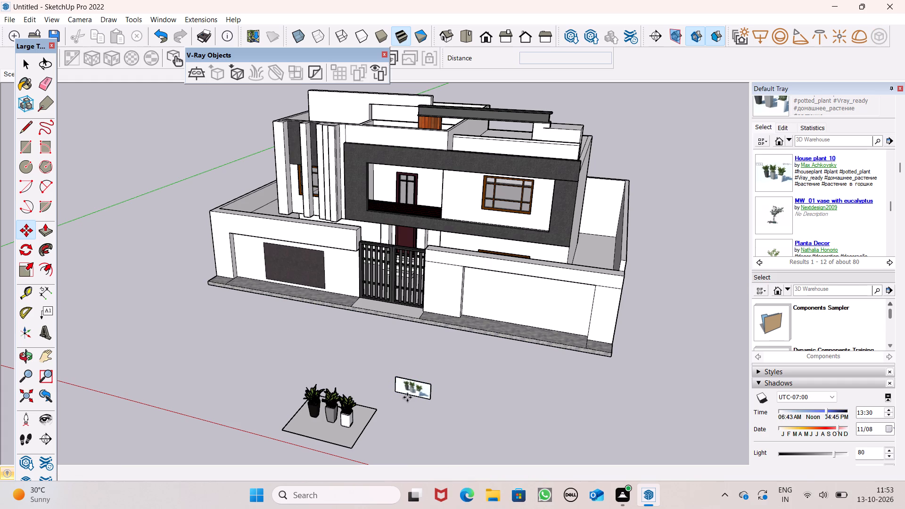
pyautogui.press('space')
pyautogui.click(420, 388)
pyautogui.press('Delete')
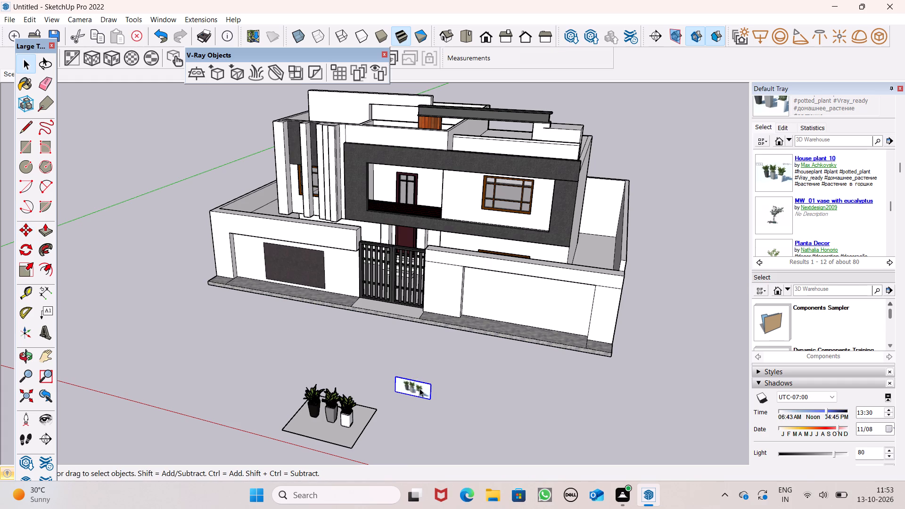
# Delete the flat base plane and its edges beneath the three potted plants.
pyautogui.moveTo(329, 419); pyautogui.dragTo(332, 353, button='middle')
pyautogui.scroll(2, 337, 353)
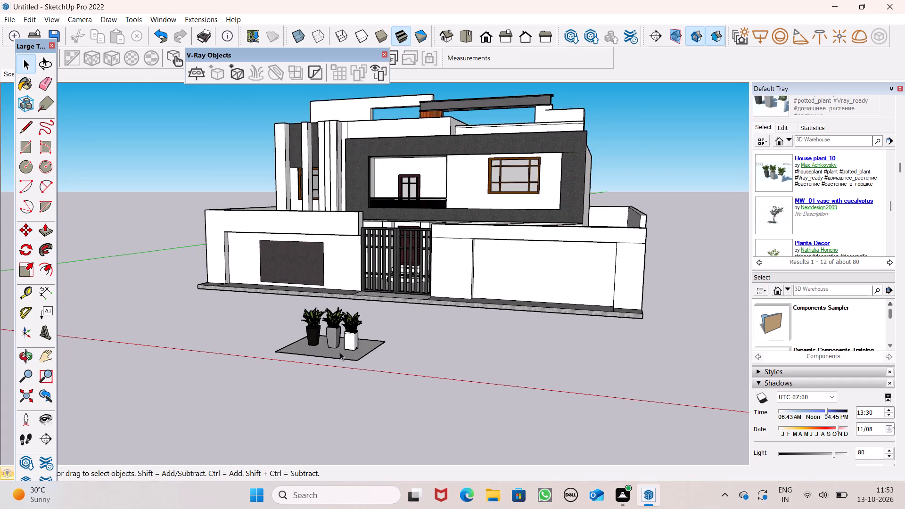
pyautogui.scroll(4, 343, 352)
pyautogui.moveTo(369, 327); pyautogui.dragTo(389, 414, button='middle')
pyautogui.scroll(-6, 439, 278)
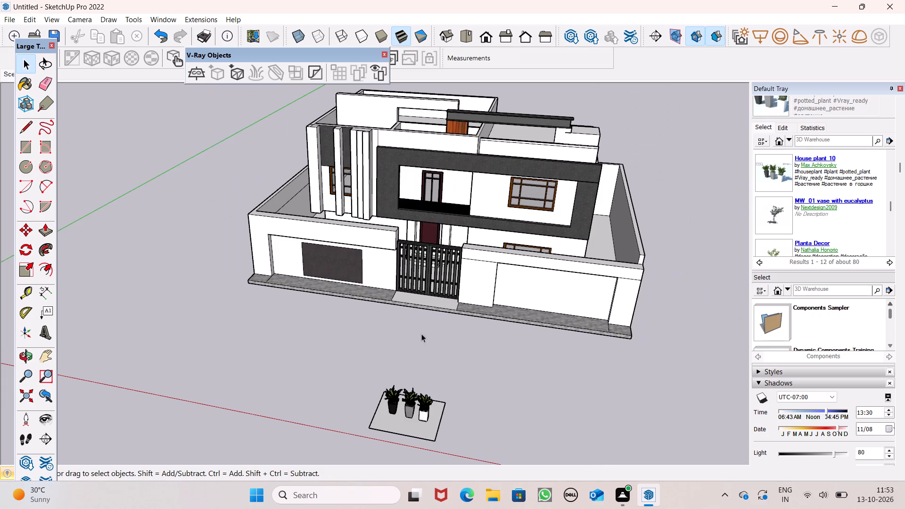
pyautogui.scroll(7, 398, 425)
pyautogui.doubleClick(422, 396)
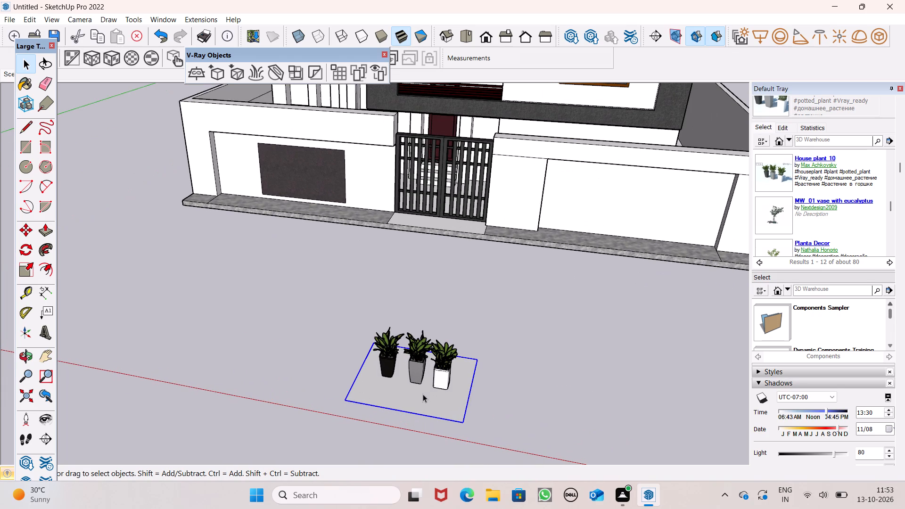
pyautogui.press('Delete')
# Select the three potted plants with their pots and combine them into one group.
pyautogui.click(392, 363)
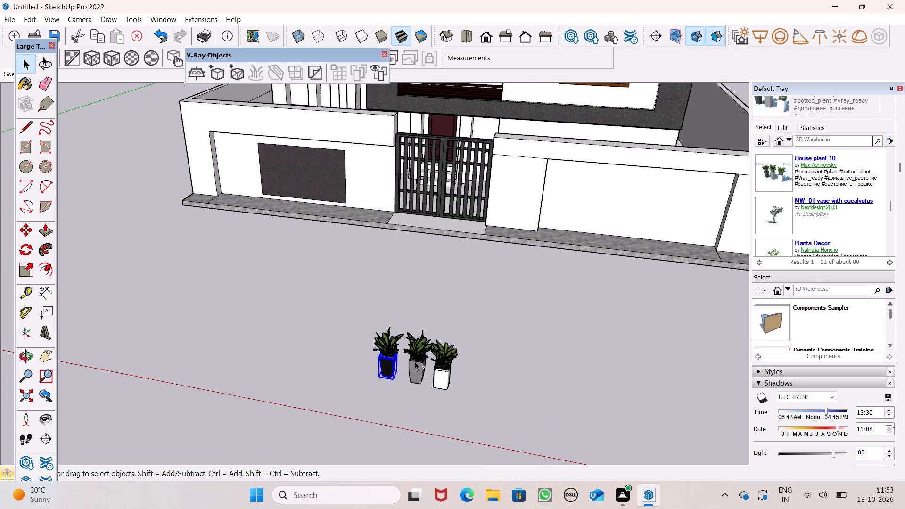
pyautogui.keyDown('ctrl'); pyautogui.click(422, 360); pyautogui.keyUp('ctrl')
pyautogui.keyDown('ctrl'); pyautogui.click(442, 366); pyautogui.keyUp('ctrl')
pyautogui.keyDown('ctrl'); pyautogui.click(398, 351); pyautogui.keyUp('ctrl')
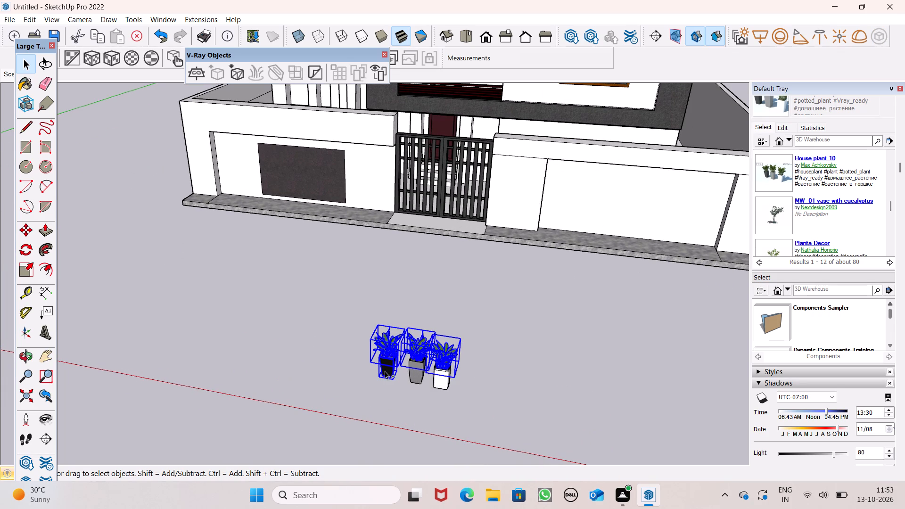
pyautogui.keyDown('ctrl'); pyautogui.click(385, 371); pyautogui.keyUp('ctrl')
pyautogui.keyDown('ctrl'); pyautogui.click(408, 372); pyautogui.keyUp('ctrl')
pyautogui.keyDown('ctrl'); pyautogui.click(420, 370); pyautogui.keyUp('ctrl')
pyautogui.keyDown('ctrl'); pyautogui.click(440, 381); pyautogui.keyUp('ctrl')
pyautogui.keyDown('ctrl'); pyautogui.moveTo(446, 397); pyautogui.dragTo(345, 332, button='middle'); pyautogui.keyUp('ctrl')
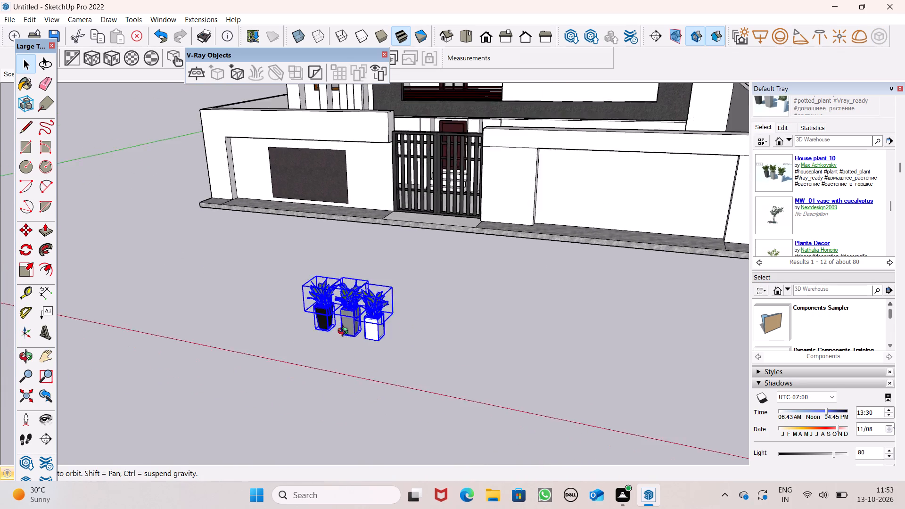
pyautogui.keyDown('ctrl'); pyautogui.moveTo(345, 332); pyautogui.dragTo(230, 287, button='middle'); pyautogui.keyUp('ctrl')
pyautogui.keyDown('ctrl'); pyautogui.scroll(-1, 206, 239); pyautogui.keyUp('ctrl')
pyautogui.keyDown('ctrl'); pyautogui.scroll(1, 207, 241); pyautogui.keyUp('ctrl')
pyautogui.keyDown('ctrl'); pyautogui.scroll(-2, 208, 245); pyautogui.keyUp('ctrl')
pyautogui.keyDown('ctrl'); pyautogui.moveTo(208, 263); pyautogui.dragTo(709, 342, button='middle'); pyautogui.keyUp('ctrl')
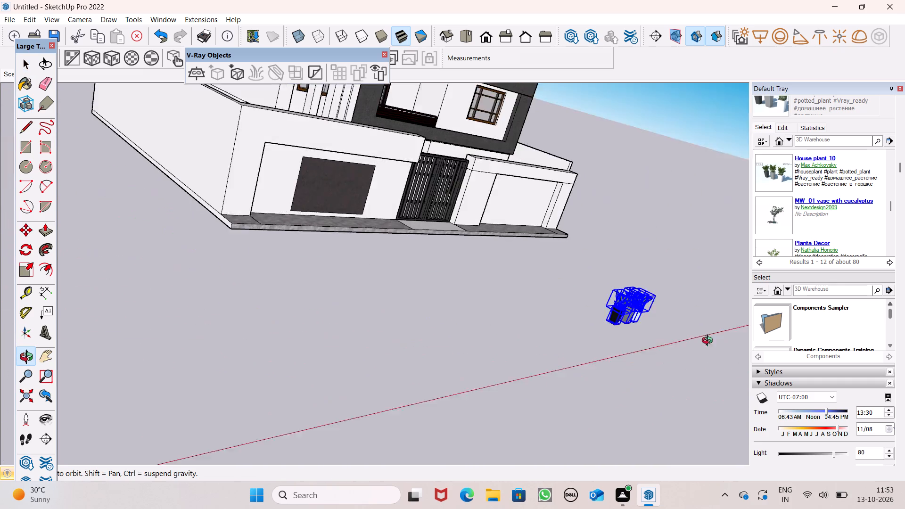
pyautogui.keyDown('ctrl'); pyautogui.moveTo(709, 342); pyautogui.dragTo(735, 347, button='middle'); pyautogui.keyUp('ctrl')
pyautogui.keyDown('ctrl'); pyautogui.moveTo(654, 335); pyautogui.dragTo(467, 349, button='middle'); pyautogui.keyUp('ctrl')
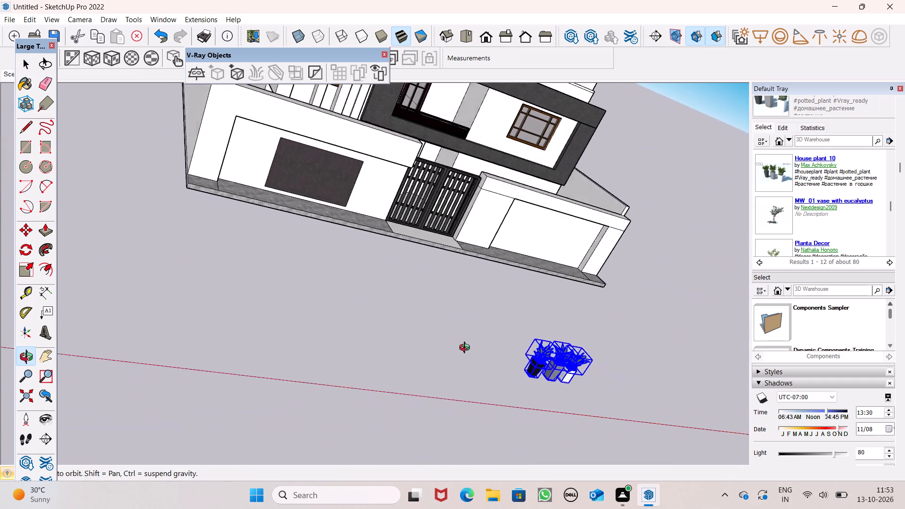
pyautogui.keyDown('ctrl'); pyautogui.moveTo(467, 349); pyautogui.dragTo(410, 294, button='middle'); pyautogui.keyUp('ctrl')
pyautogui.keyDown('ctrl'); pyautogui.rightClick(502, 299); pyautogui.keyUp('ctrl')
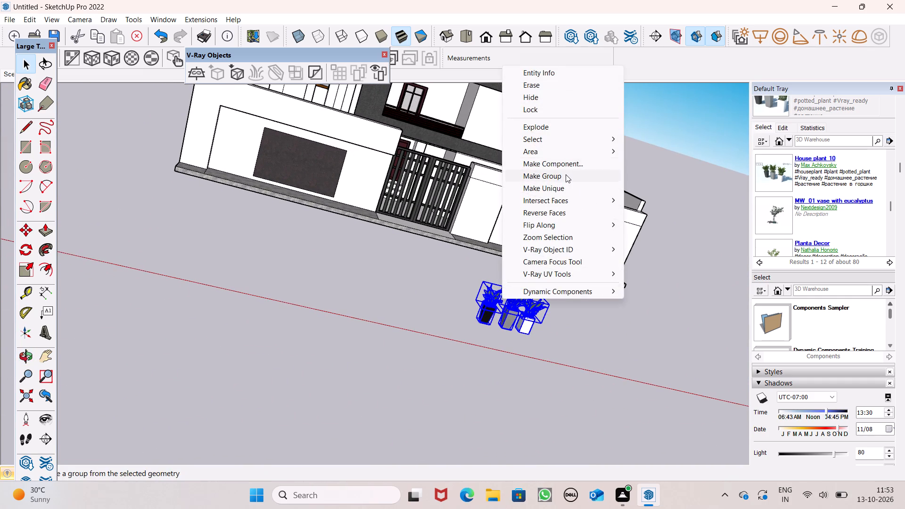
pyautogui.keyDown('ctrl'); pyautogui.click(566, 174); pyautogui.keyUp('ctrl')
# Move the potted plant group onto the stone ledge beside the dark panel, at the end away from the gate.
pyautogui.scroll(-6, 411, 249)
pyautogui.press('m')
pyautogui.press('Return')
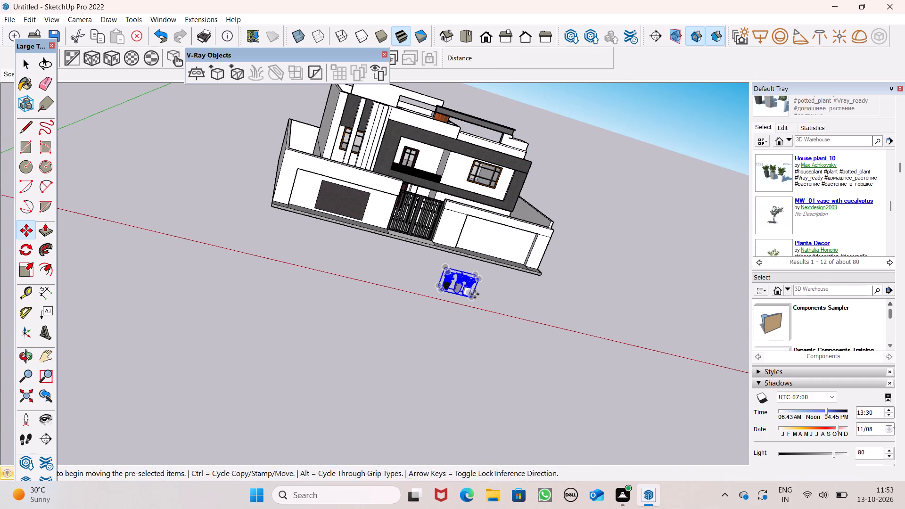
pyautogui.moveTo(473, 298); pyautogui.dragTo(321, 218)
pyautogui.moveTo(320, 216); pyautogui.dragTo(319, 211)
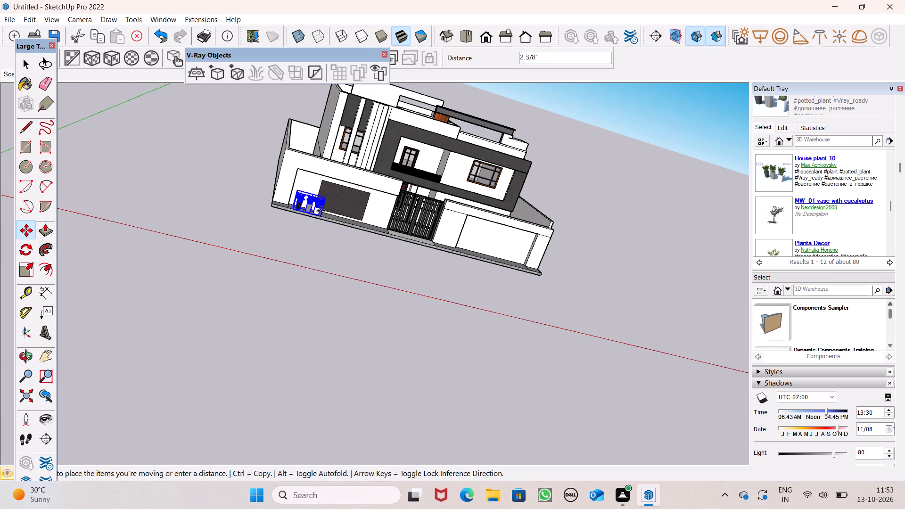
pyautogui.scroll(6, 377, 181)
pyautogui.scroll(3, 277, 230)
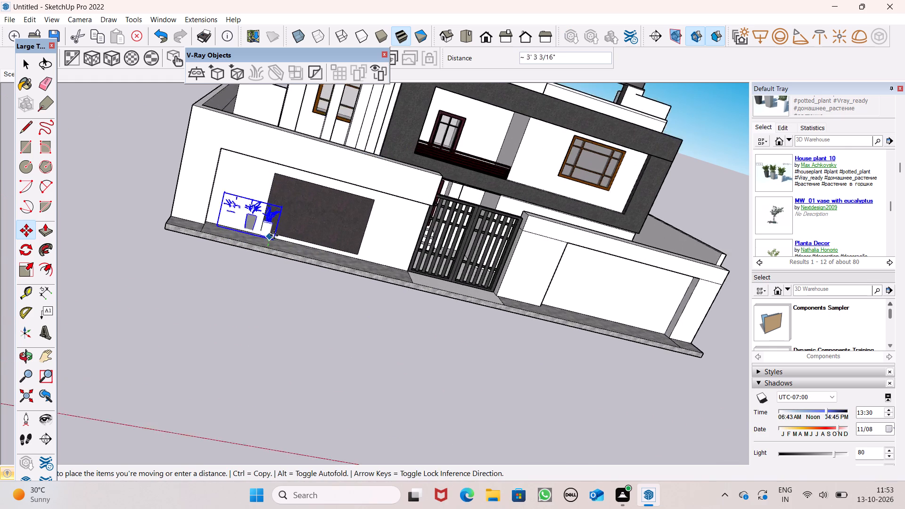
pyautogui.scroll(2, 274, 235)
pyautogui.click(270, 244)
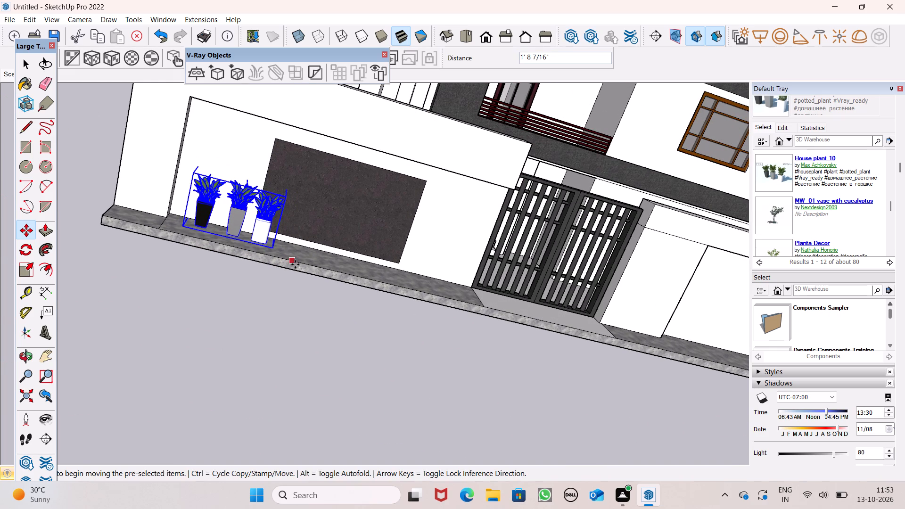
# Shift the plant group about 10 1/2" outward from the wall so it stands clear on the stone ledge.
pyautogui.moveTo(275, 278); pyautogui.dragTo(47, 374, button='middle')
pyautogui.scroll(3, 216, 243)
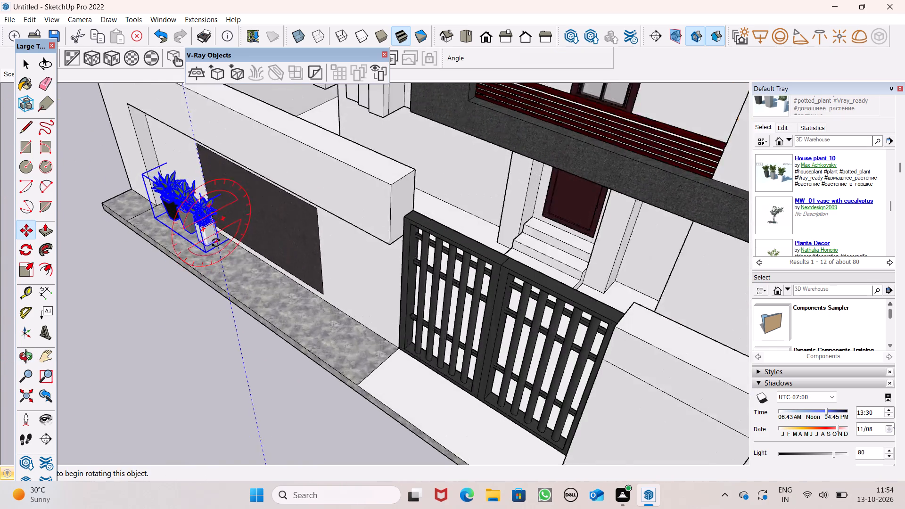
pyautogui.scroll(1, 216, 243)
pyautogui.moveTo(206, 255); pyautogui.dragTo(193, 264)
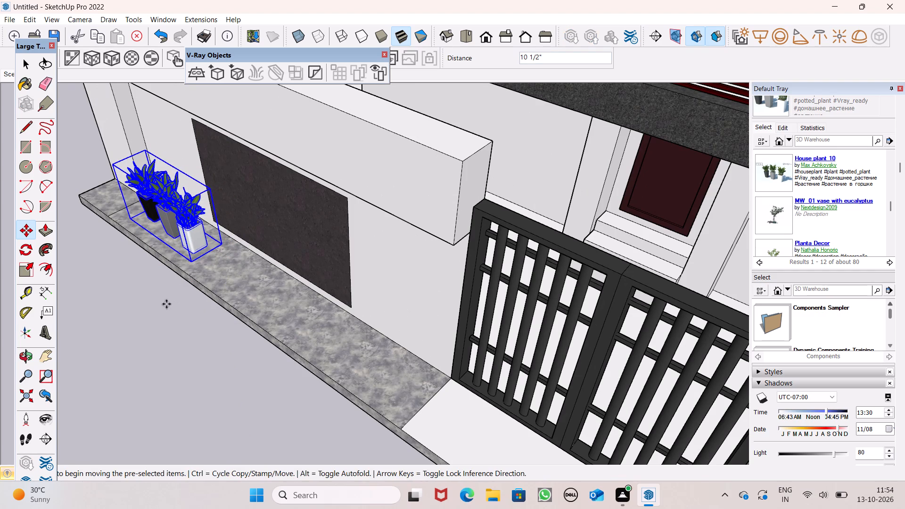
pyautogui.press('space')
pyautogui.click(162, 301)
# Copy the plant group about 16' 3" along the ledge to the gate end of the dark panel.
pyautogui.scroll(-1, 206, 219)
pyautogui.click(187, 217)
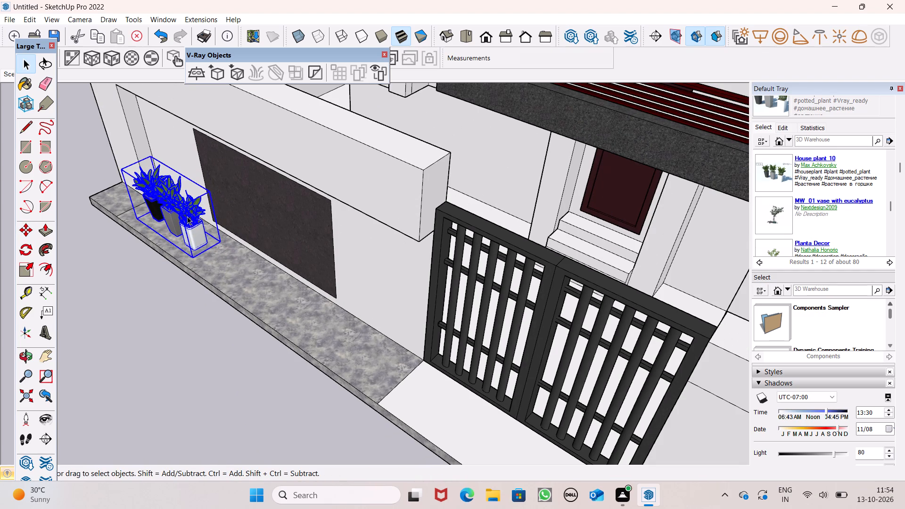
pyautogui.press('m')
pyautogui.hotkey('shift', 'Return')
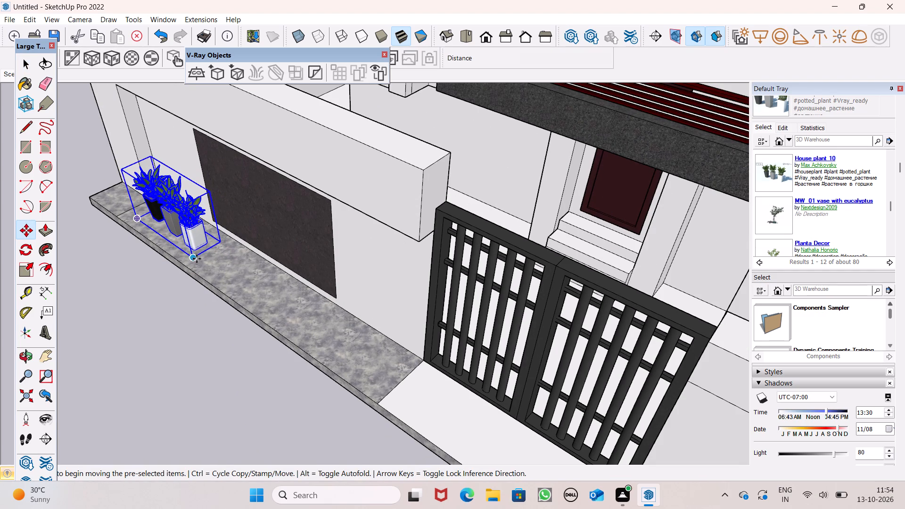
pyautogui.moveTo(192, 257); pyautogui.dragTo(293, 324)
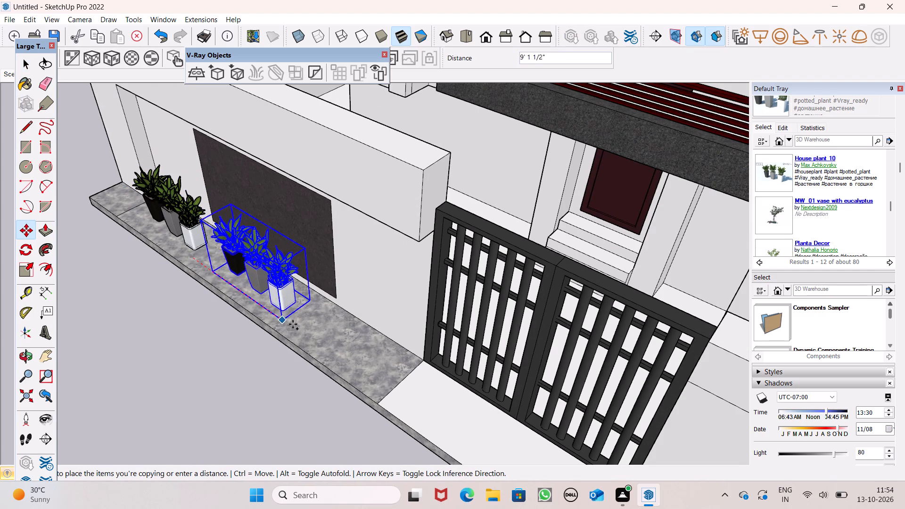
pyautogui.moveTo(293, 324); pyautogui.dragTo(382, 381)
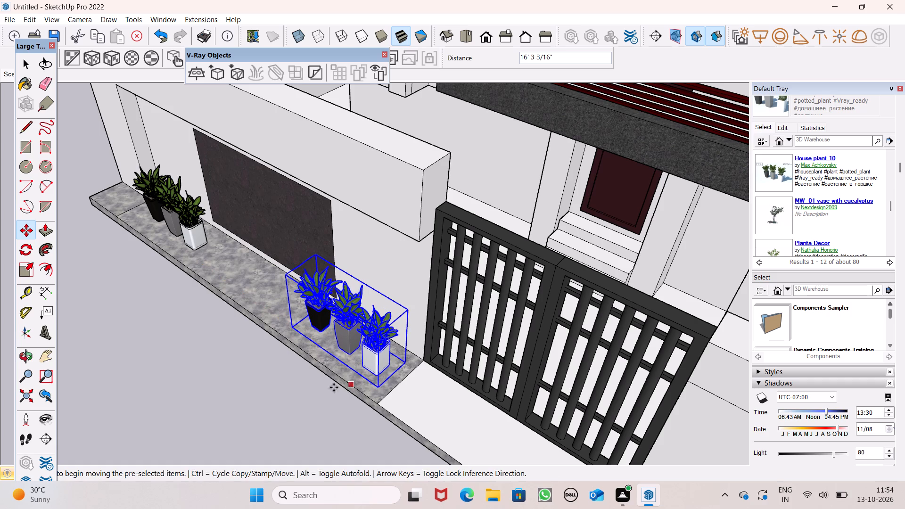
pyautogui.press('space')
pyautogui.click(255, 370)
# Copy the plant group beside the gate about 21' 10" along the ledge to the opposite side of the gate.
pyautogui.scroll(-2, 215, 295)
pyautogui.scroll(1, 239, 351)
pyautogui.moveTo(240, 352); pyautogui.dragTo(347, 208, button='middle')
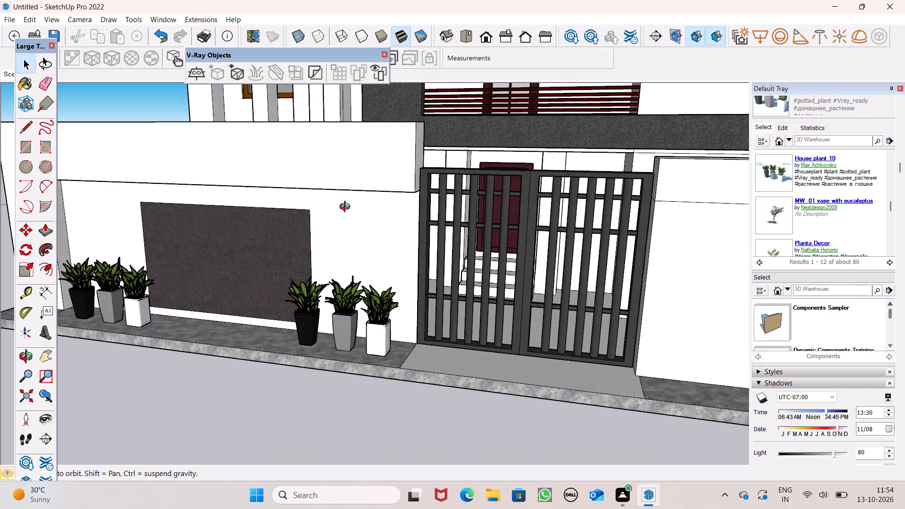
pyautogui.moveTo(347, 208); pyautogui.dragTo(352, 182, button='middle')
pyautogui.scroll(-7, 351, 182)
pyautogui.scroll(-3, 315, 233)
pyautogui.scroll(1, 285, 282)
pyautogui.scroll(-1, 355, 259)
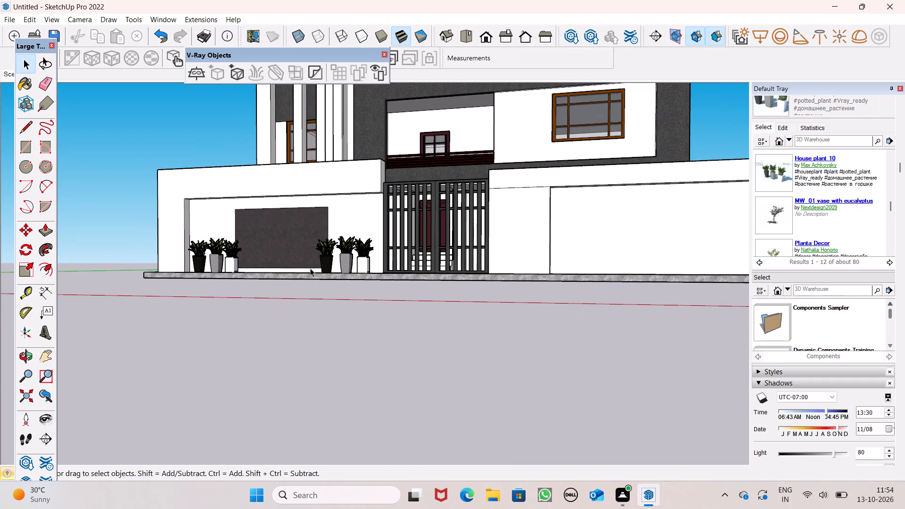
pyautogui.scroll(-9, 308, 270)
pyautogui.moveTo(411, 265); pyautogui.dragTo(422, 379, button='middle')
pyautogui.scroll(6, 706, 251)
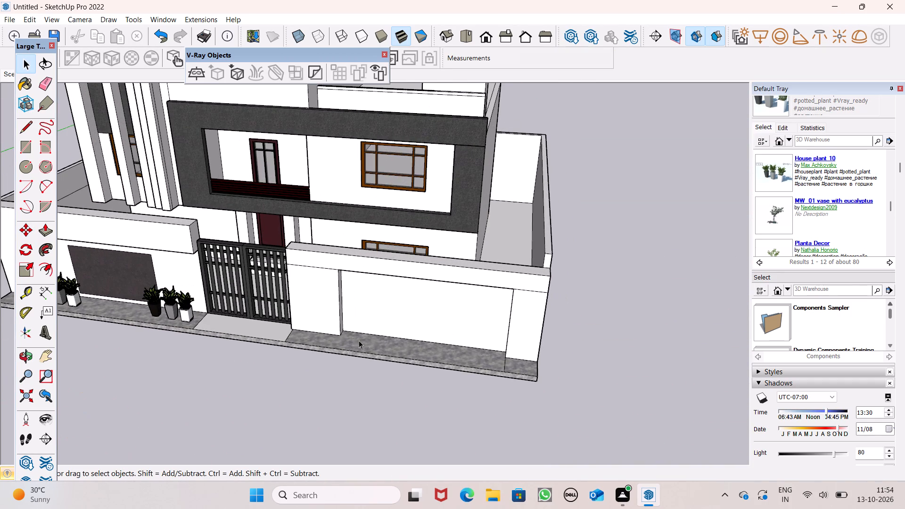
pyautogui.click(168, 306)
pyautogui.press('m')
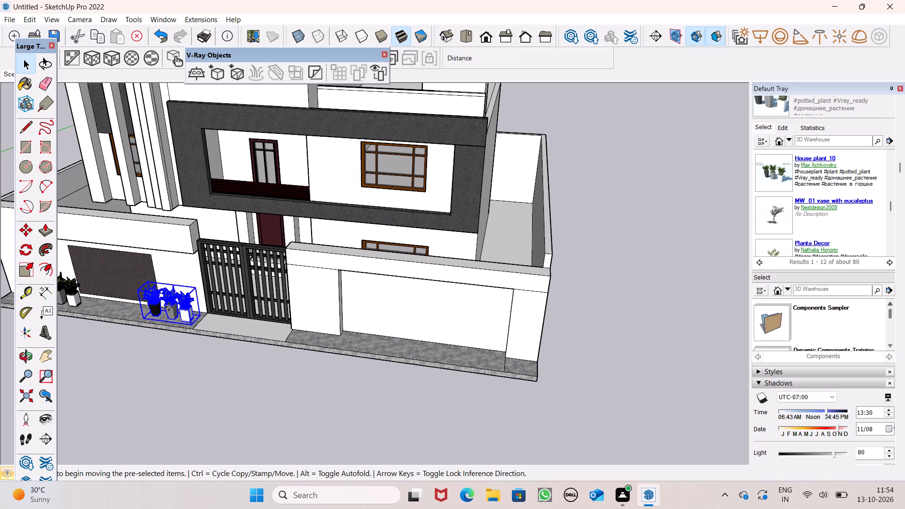
pyautogui.hotkey('shift', 'Return')
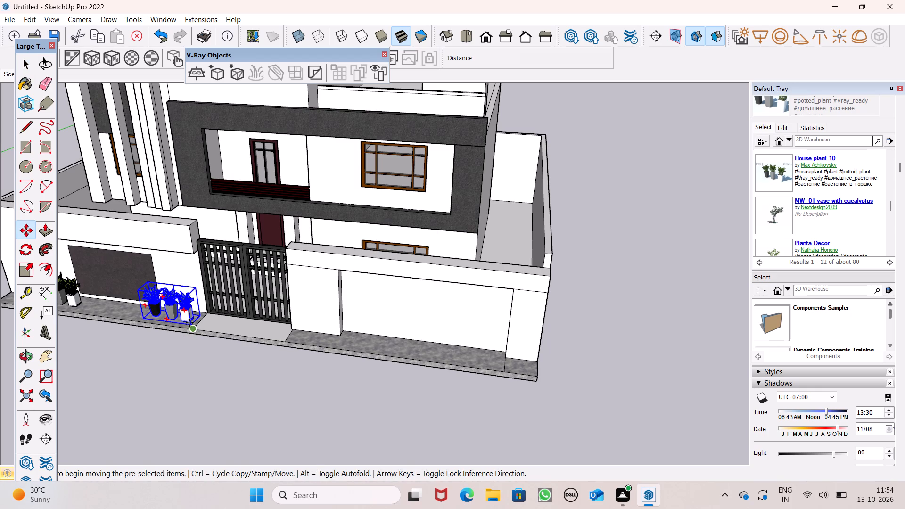
pyautogui.moveTo(190, 323); pyautogui.dragTo(351, 346)
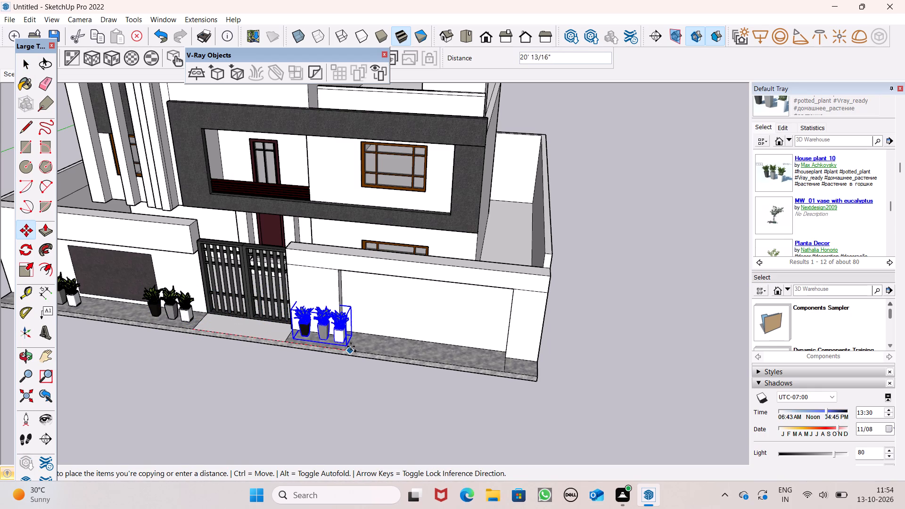
pyautogui.moveTo(351, 346); pyautogui.dragTo(365, 350)
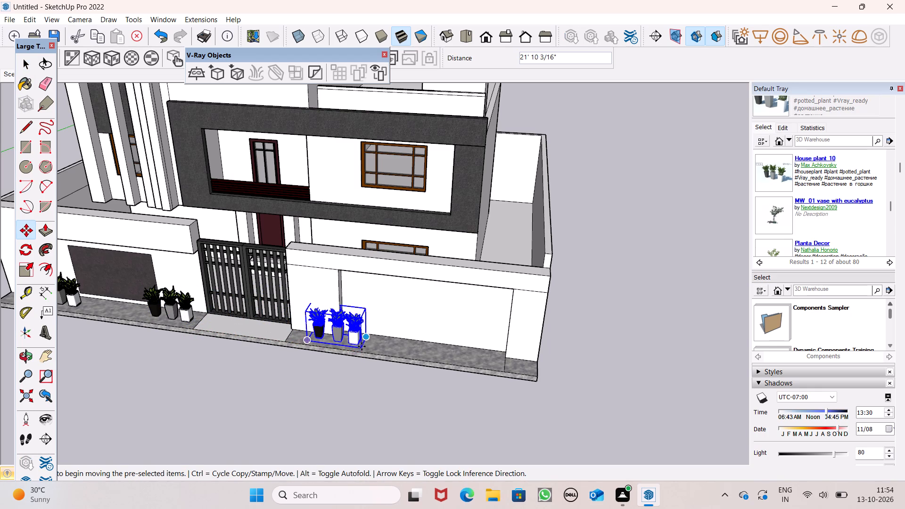
# Copy the new plant group along the ledge to the far end of the recessed white wall.
pyautogui.moveTo(361, 348); pyautogui.dragTo(473, 357)
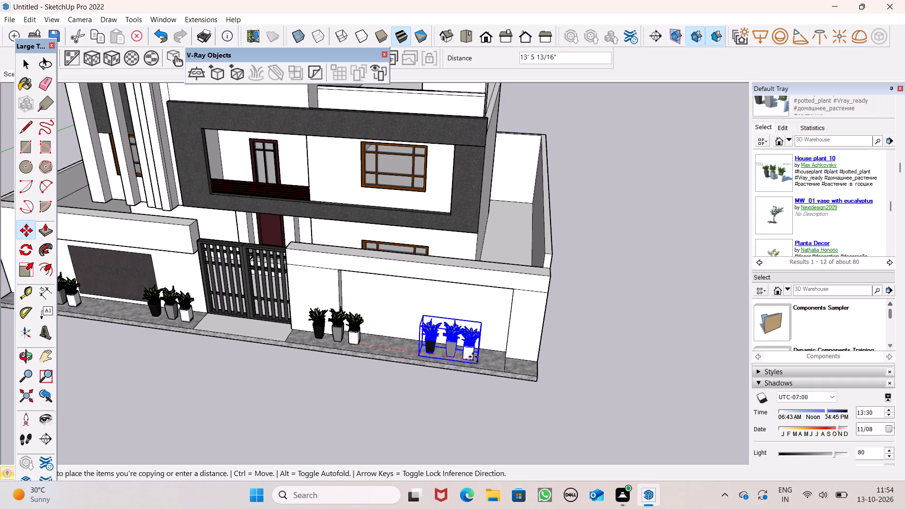
pyautogui.moveTo(473, 357); pyautogui.dragTo(495, 366)
pyautogui.press('space')
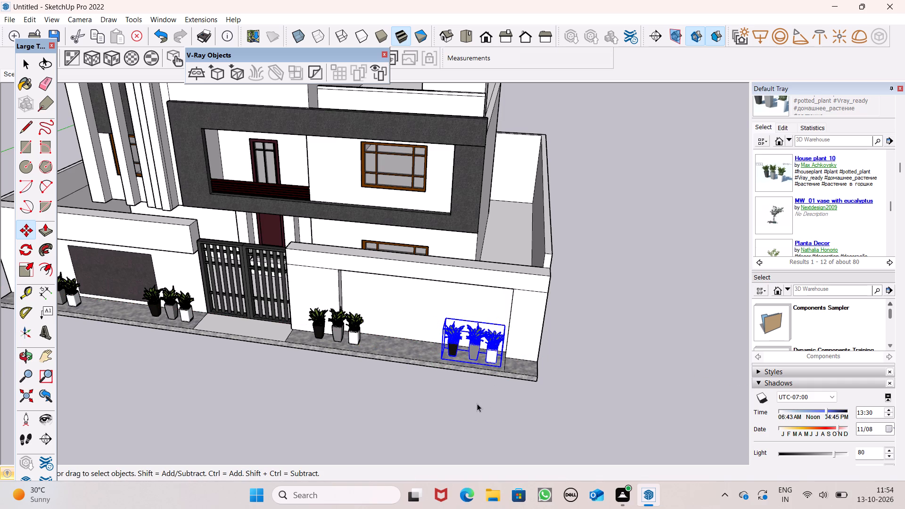
pyautogui.click(480, 402)
# Nudge the plant group at the recessed wall's far end slightly to fine-tune its position on the ledge.
pyautogui.moveTo(543, 327); pyautogui.dragTo(494, 389, button='middle')
pyautogui.scroll(1, 495, 386)
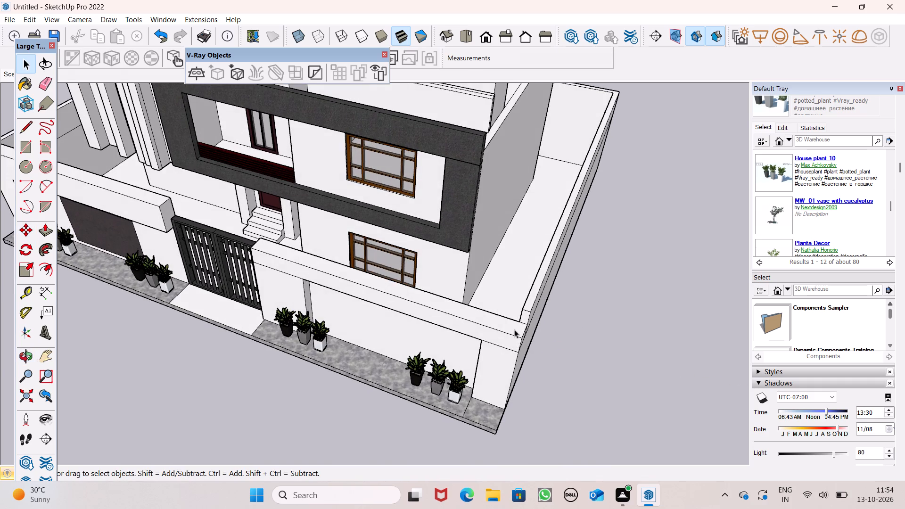
pyautogui.scroll(-8, 515, 329)
pyautogui.moveTo(513, 385); pyautogui.dragTo(524, 303, button='middle')
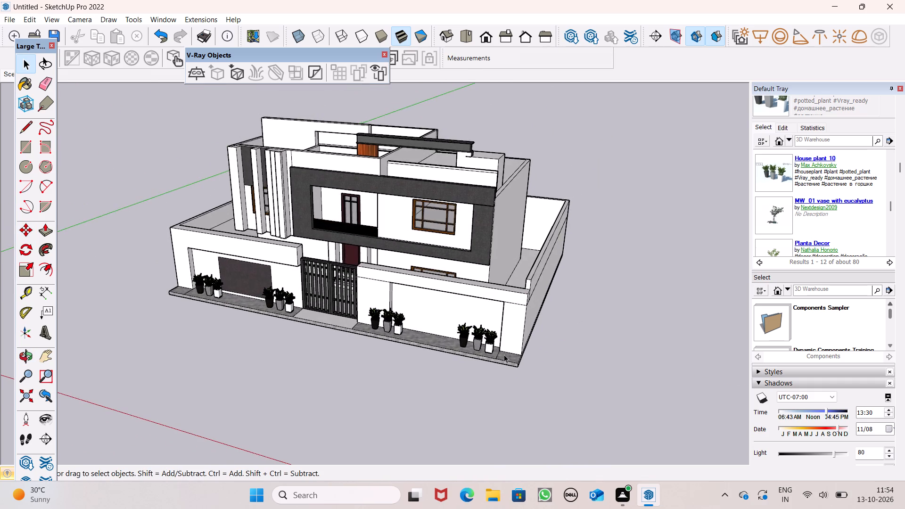
pyautogui.scroll(7, 504, 354)
pyautogui.click(473, 337)
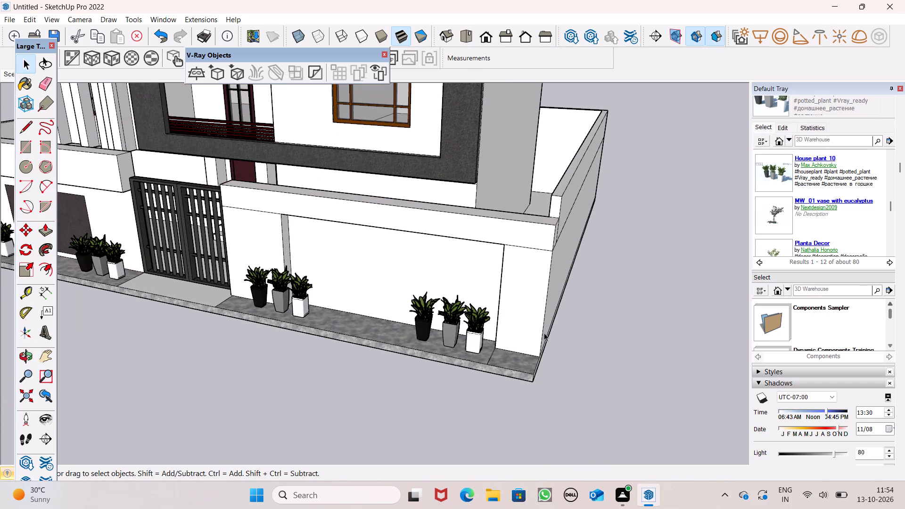
pyautogui.press('m')
pyautogui.press('Return')
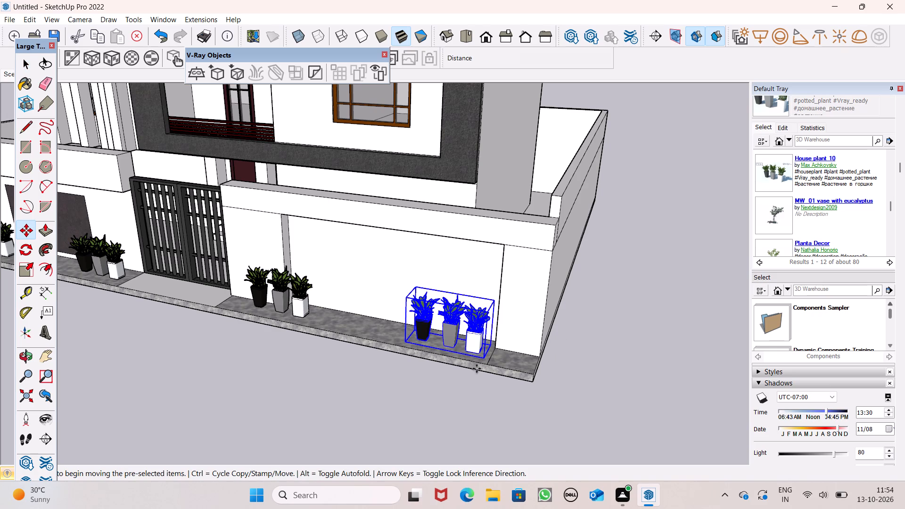
pyautogui.scroll(3, 484, 358)
pyautogui.moveTo(484, 358); pyautogui.dragTo(496, 365)
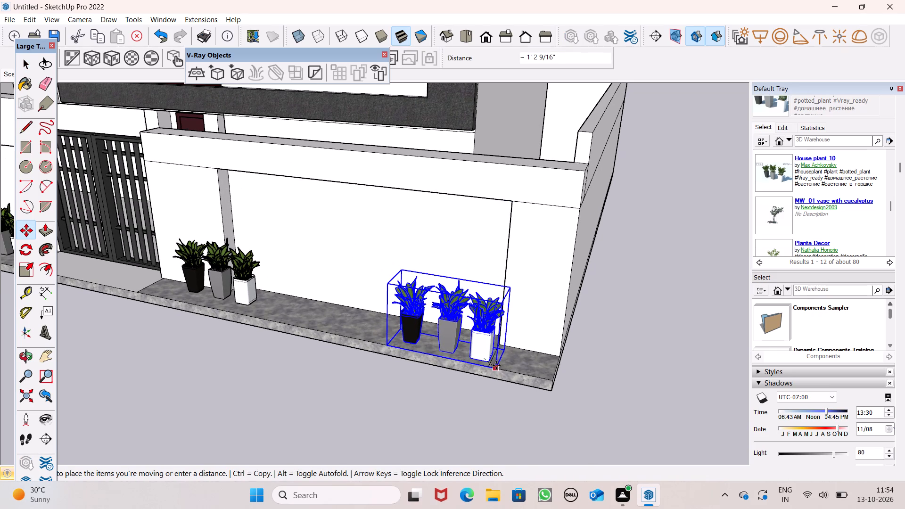
pyautogui.moveTo(496, 365); pyautogui.dragTo(494, 360)
pyautogui.press('space')
pyautogui.click(459, 399)
# Import the VASO VIETNAMITA plant from the 3D Warehouse and place it on the ledge between the two plant groups at the recessed white wall.
pyautogui.scroll(-4, 428, 301)
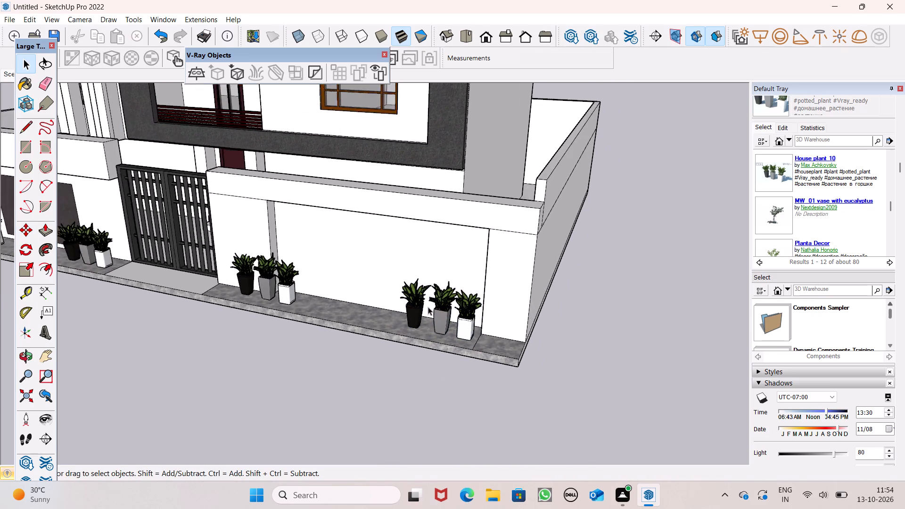
pyautogui.scroll(-1, 428, 307)
pyautogui.moveTo(446, 345); pyautogui.dragTo(520, 408, button='middle')
pyautogui.scroll(-5, 504, 286)
pyautogui.moveTo(497, 345); pyautogui.dragTo(505, 365, button='middle')
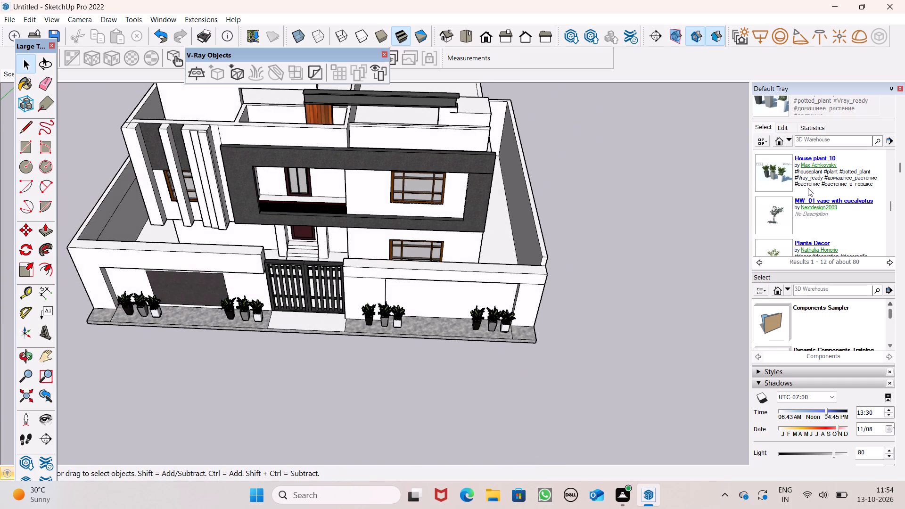
pyautogui.scroll(-3, 808, 188)
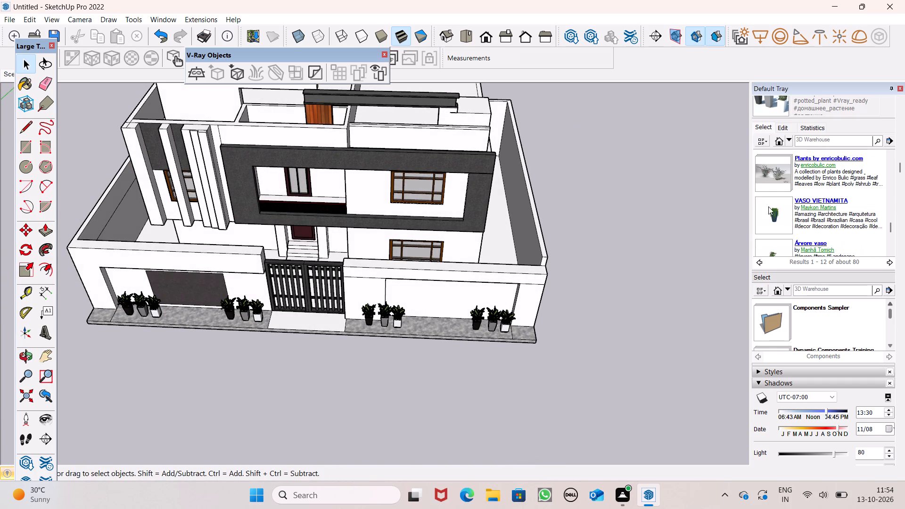
pyautogui.scroll(-1, 774, 215)
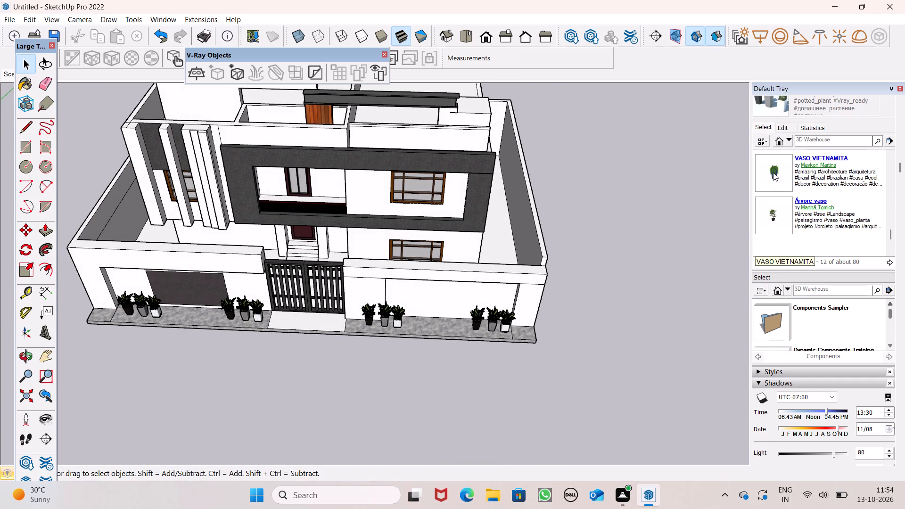
pyautogui.click(773, 172)
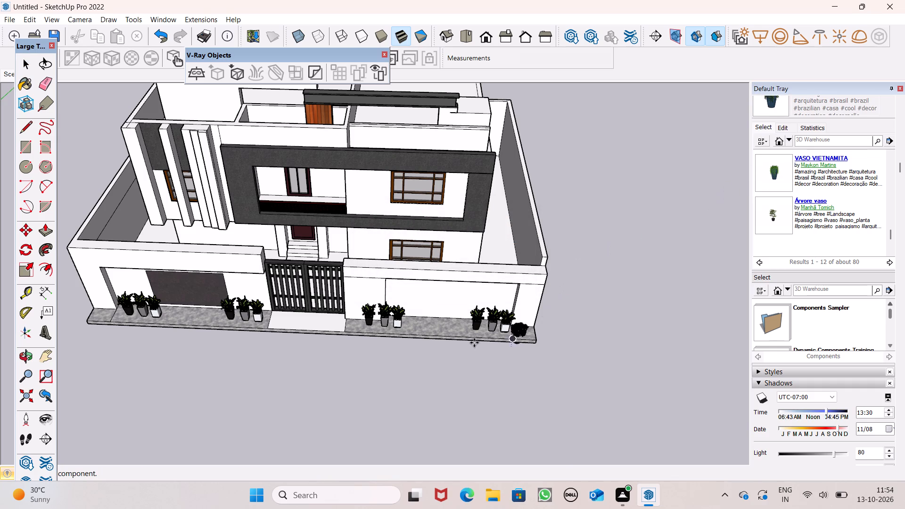
pyautogui.scroll(1, 440, 335)
pyautogui.scroll(-1, 440, 335)
pyautogui.scroll(16, 440, 335)
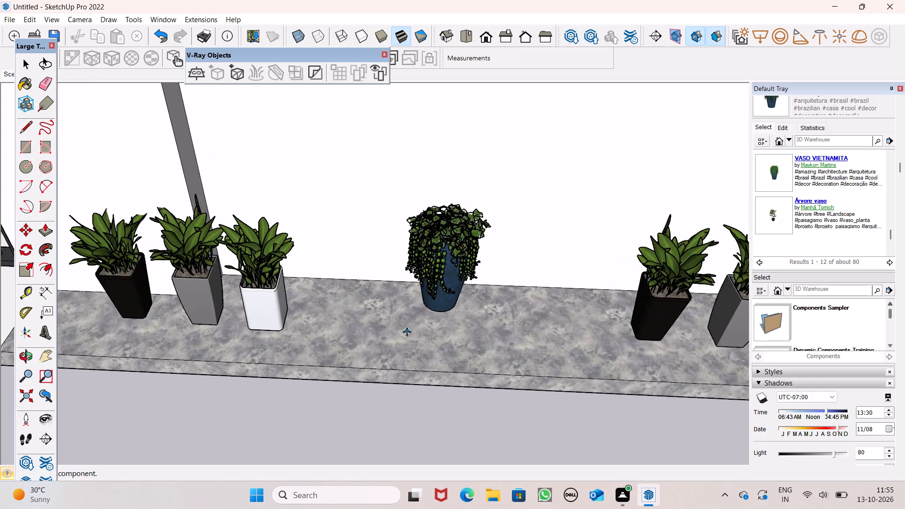
pyautogui.scroll(6, 368, 329)
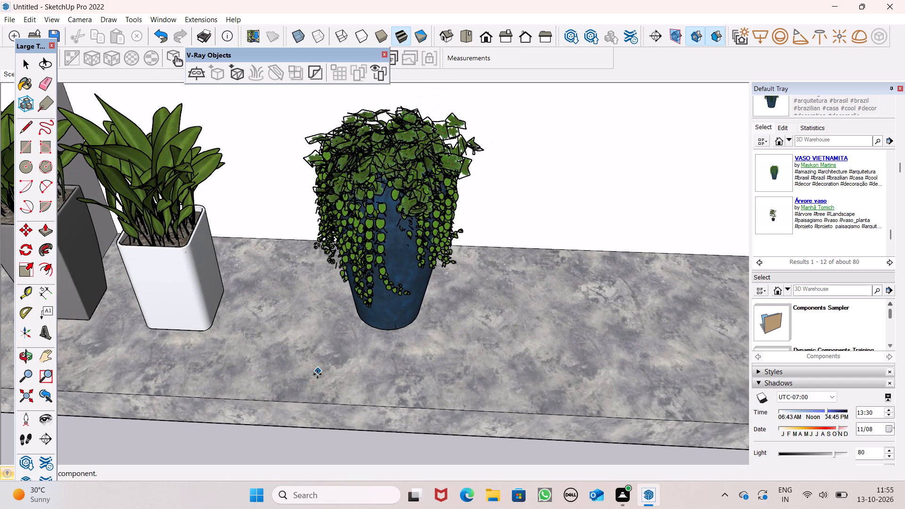
pyautogui.click(317, 374)
# Copy the blue vase plant about 3' 9" along the ledge toward the far plant group and fine-tune the copy's position.
pyautogui.scroll(-1, 317, 339)
pyautogui.scroll(1, 313, 345)
pyautogui.scroll(-1, 313, 345)
pyautogui.scroll(-3, 429, 382)
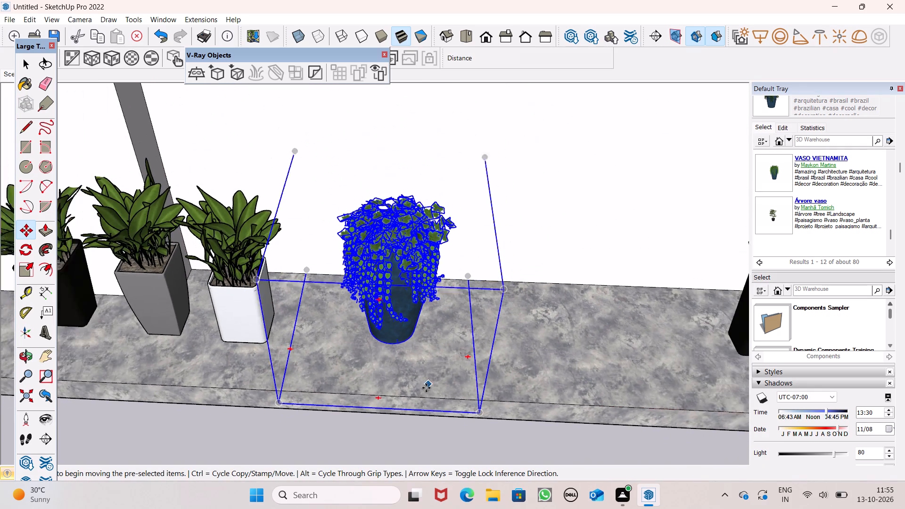
pyautogui.scroll(-1, 426, 388)
pyautogui.press('space')
pyautogui.moveTo(467, 405); pyautogui.dragTo(278, 286, button='middle')
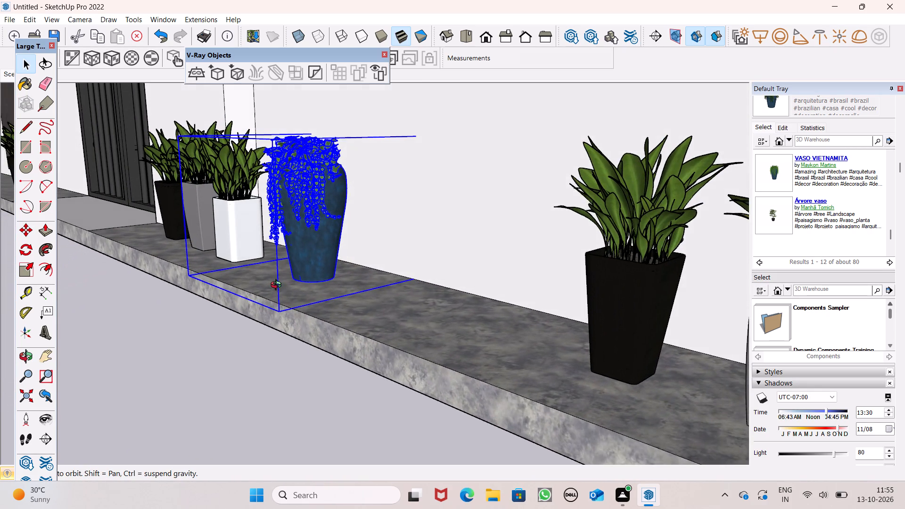
pyautogui.moveTo(278, 286); pyautogui.dragTo(278, 287, button='middle')
pyautogui.click(272, 346)
pyautogui.click(305, 270)
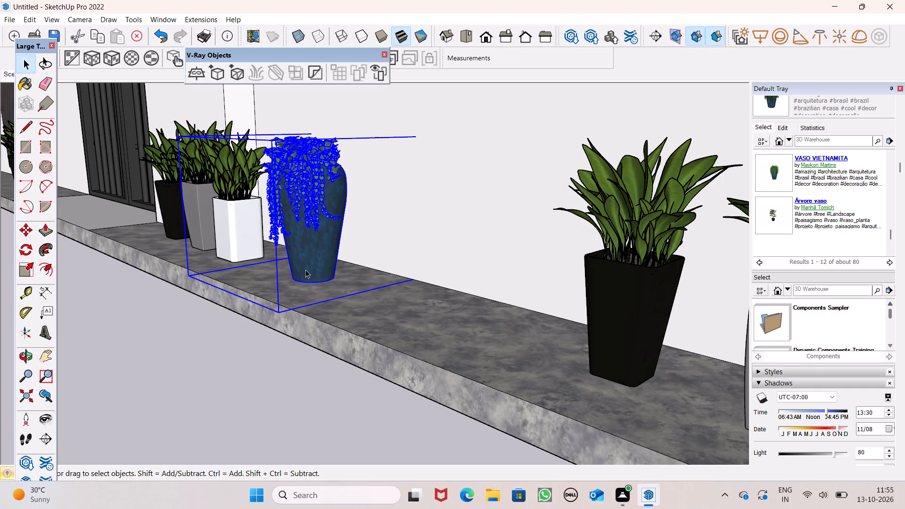
pyautogui.press('m')
pyautogui.press('Return')
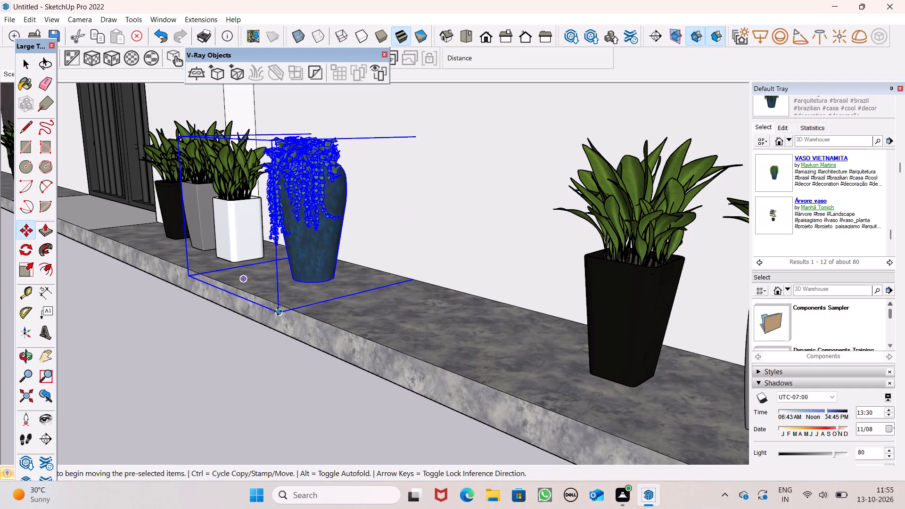
pyautogui.moveTo(278, 311); pyautogui.dragTo(399, 363)
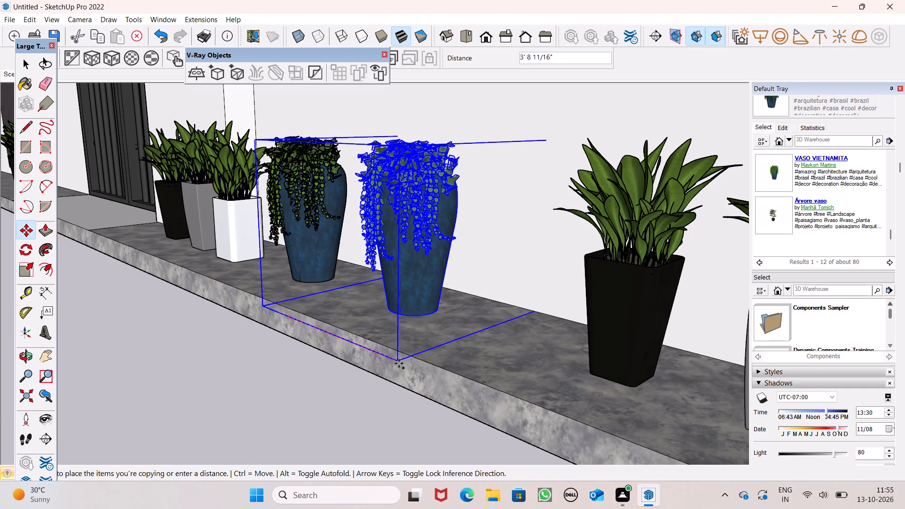
pyautogui.moveTo(399, 363); pyautogui.dragTo(408, 370)
pyautogui.click(329, 390)
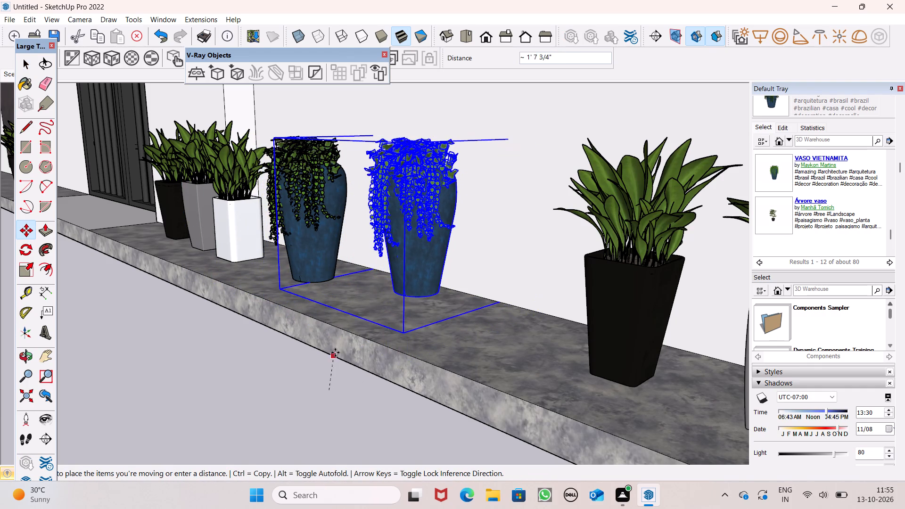
pyautogui.click(334, 387)
pyautogui.press('space')
pyautogui.click(326, 361)
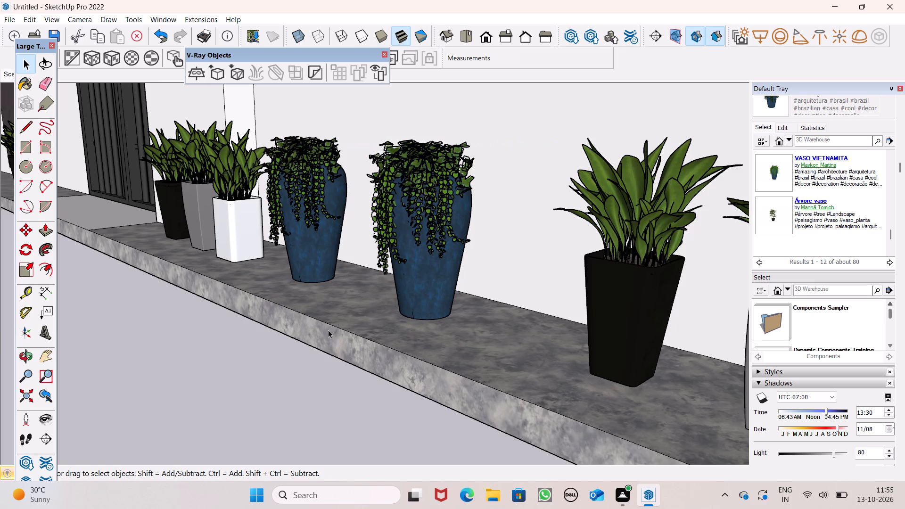
# Copy the gate-side blue vase plant along the ledge to the spot in front of the dark panel, across the gate.
pyautogui.scroll(-8, 375, 315)
pyautogui.scroll(-5, 451, 263)
pyautogui.moveTo(450, 279); pyautogui.dragTo(535, 279, button='middle')
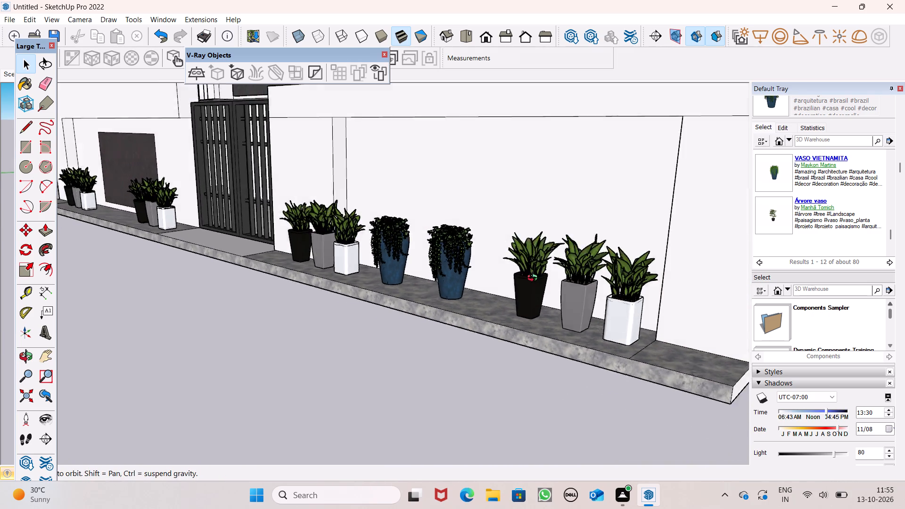
pyautogui.moveTo(535, 279); pyautogui.dragTo(567, 279, button='middle')
pyautogui.scroll(-12, 563, 267)
pyautogui.scroll(1, 559, 270)
pyautogui.scroll(-3, 559, 270)
pyautogui.moveTo(558, 277); pyautogui.dragTo(559, 280, button='middle')
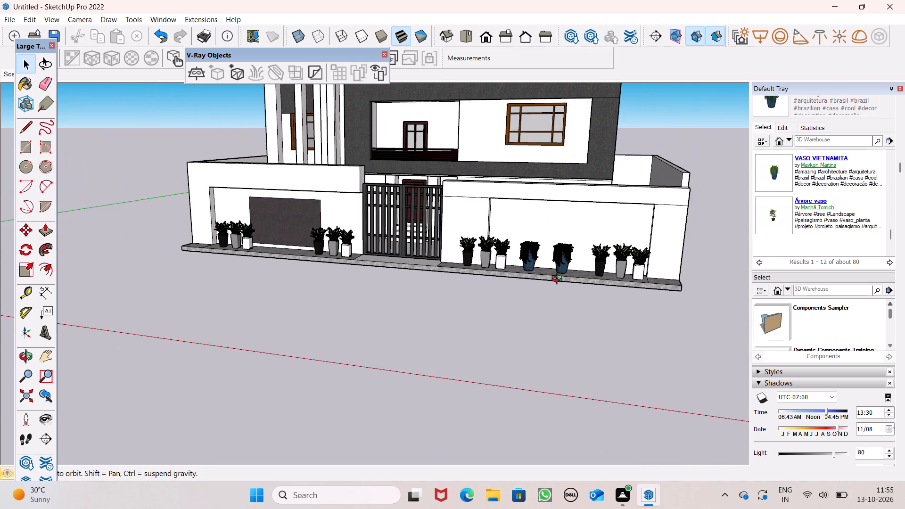
pyautogui.moveTo(559, 280); pyautogui.dragTo(636, 359, button='middle')
pyautogui.moveTo(636, 359); pyautogui.dragTo(633, 377, button='middle')
pyautogui.scroll(1, 542, 289)
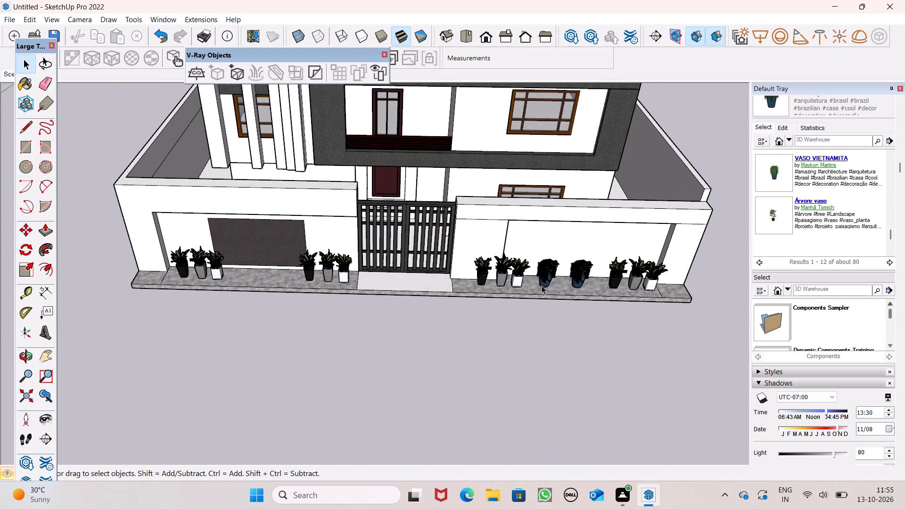
pyautogui.scroll(5, 546, 253)
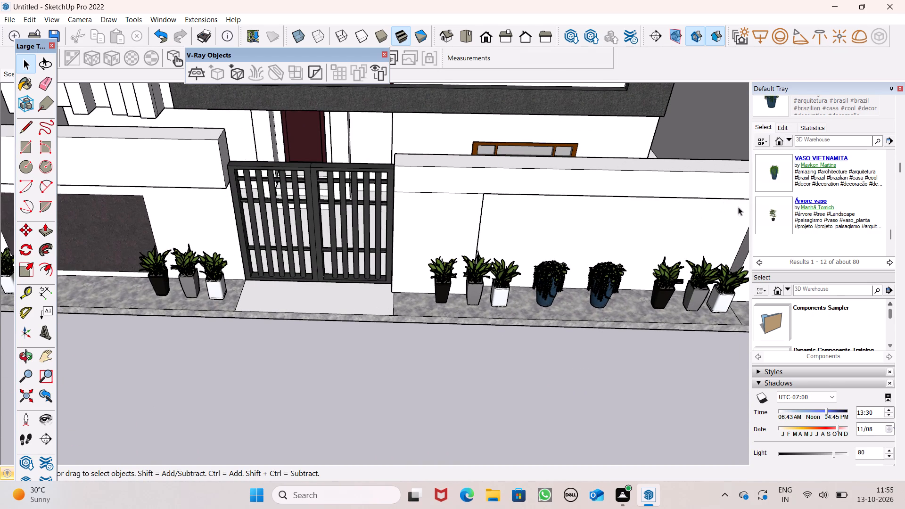
pyautogui.scroll(-2, 758, 210)
pyautogui.scroll(1, 797, 153)
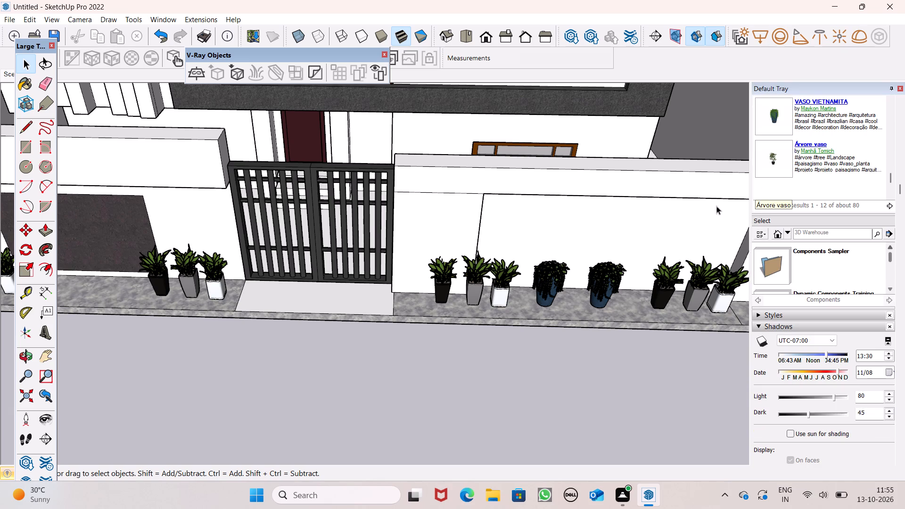
pyautogui.click(547, 287)
pyautogui.press('m')
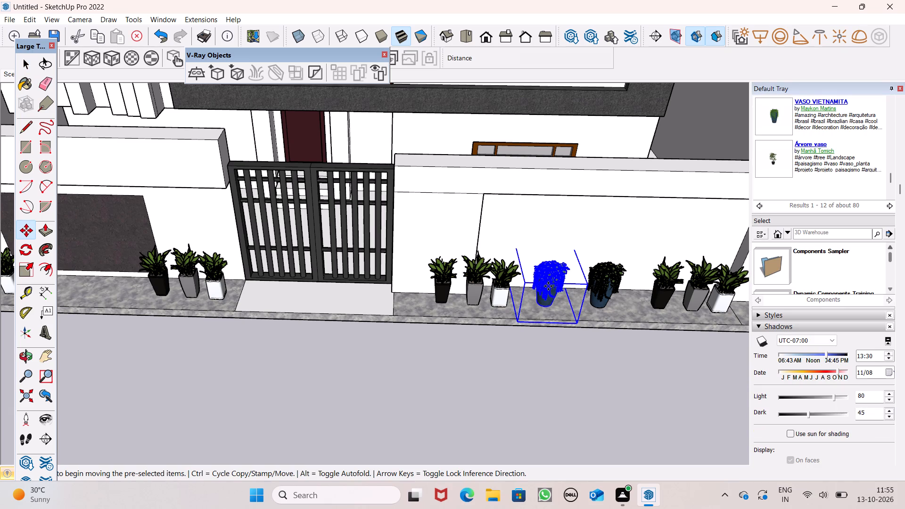
pyautogui.press('Return')
pyautogui.moveTo(516, 321); pyautogui.dragTo(489, 327)
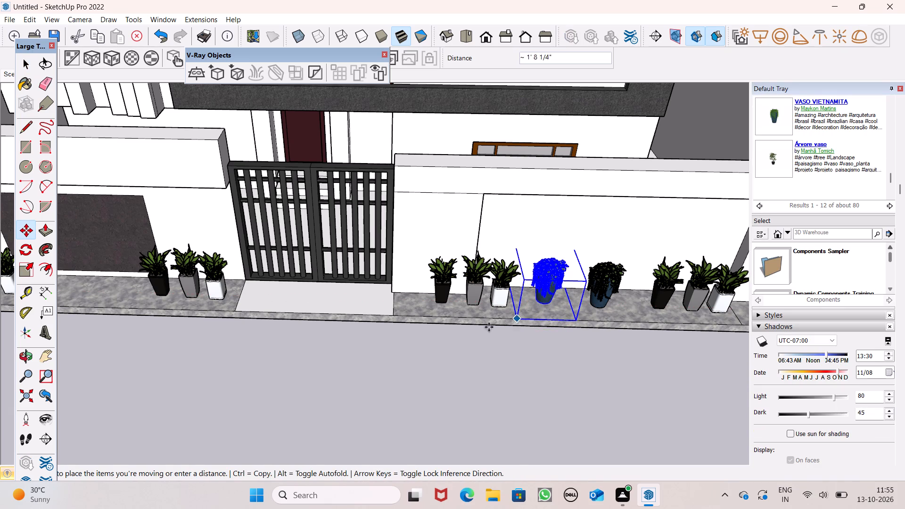
pyautogui.moveTo(489, 327); pyautogui.dragTo(55, 305)
# Move the copied blue vase about 3' 2" along the ledge, away from the gate, toward the far plant group.
pyautogui.scroll(-4, 165, 270)
pyautogui.scroll(5, 72, 274)
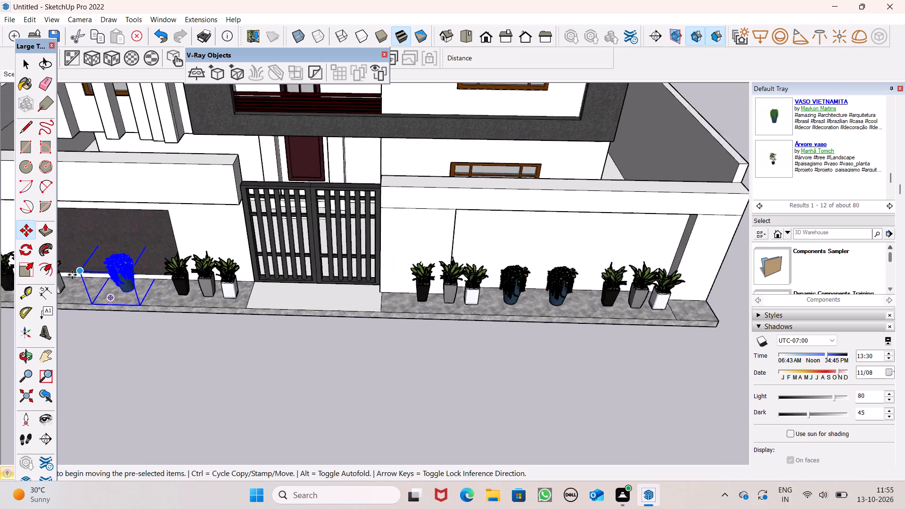
pyautogui.moveTo(104, 298); pyautogui.dragTo(234, 286, button='middle')
pyautogui.scroll(-3, 253, 231)
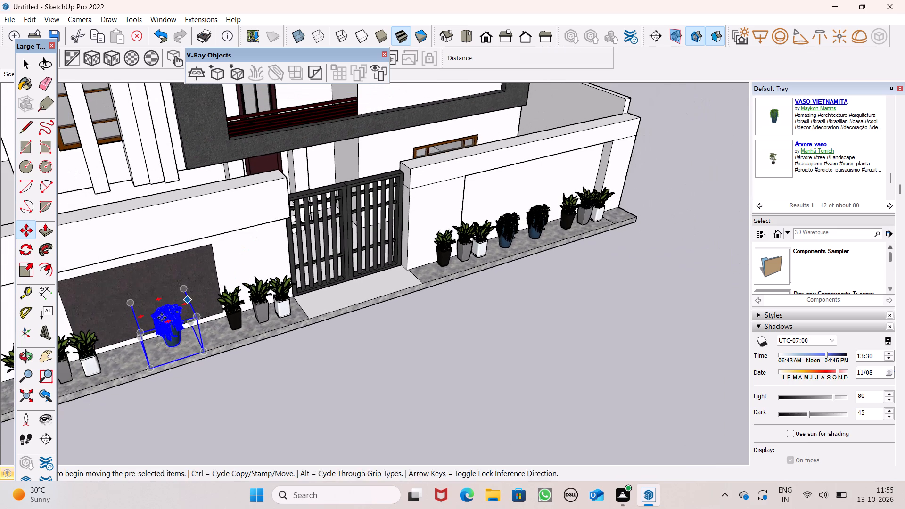
pyautogui.moveTo(104, 372); pyautogui.dragTo(233, 313, button='middle')
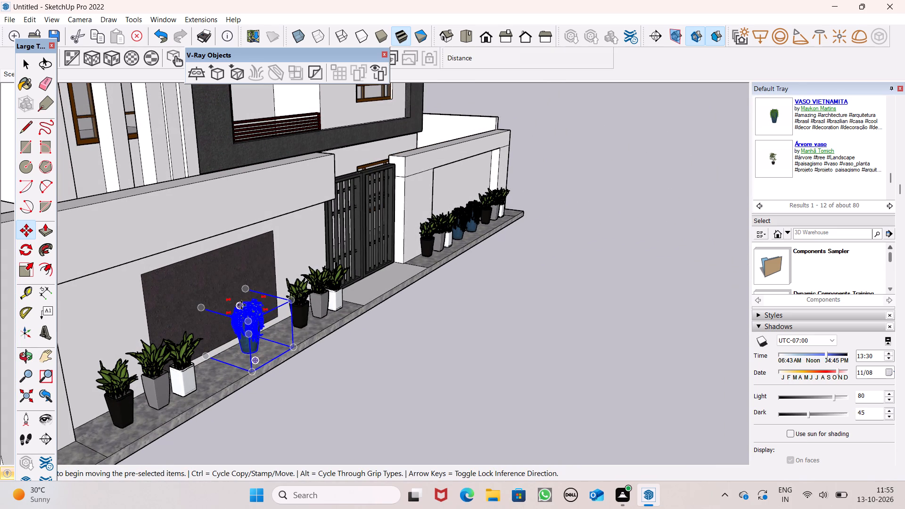
pyautogui.scroll(7, 224, 383)
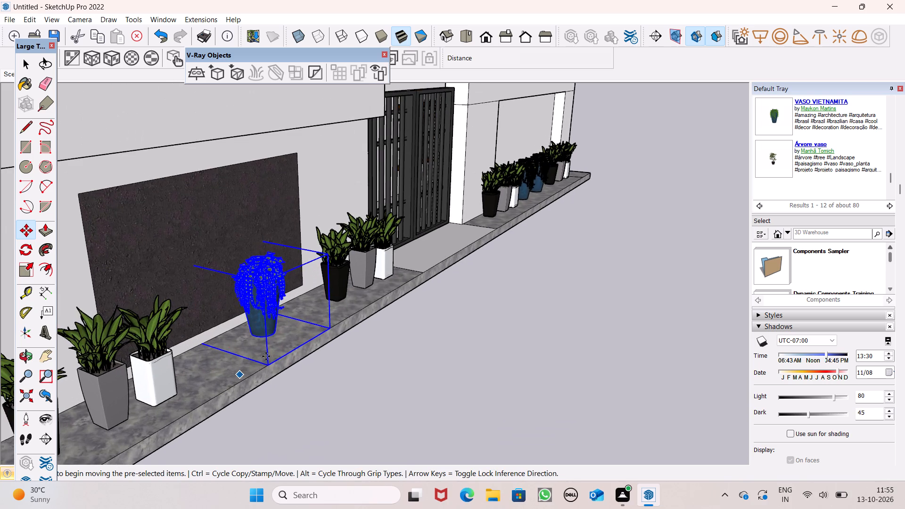
pyautogui.scroll(4, 266, 356)
pyautogui.moveTo(272, 369); pyautogui.dragTo(231, 402)
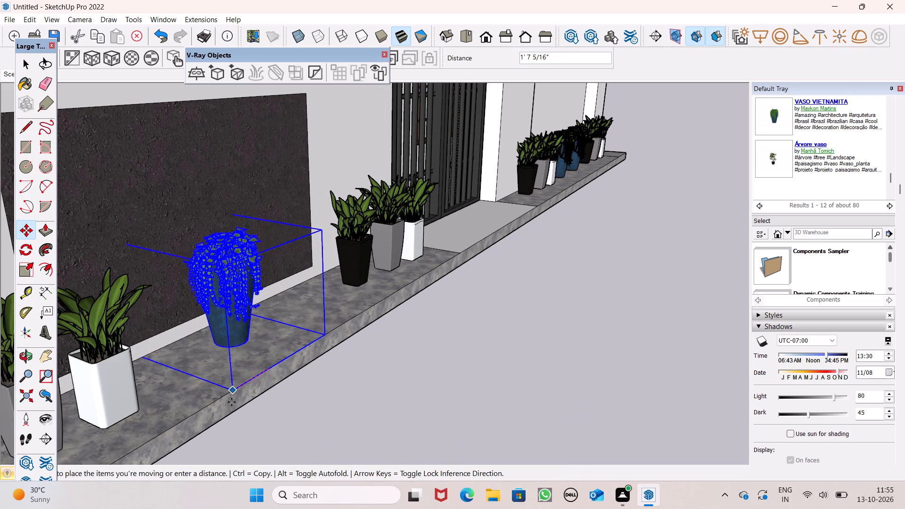
pyautogui.moveTo(231, 402); pyautogui.dragTo(190, 426)
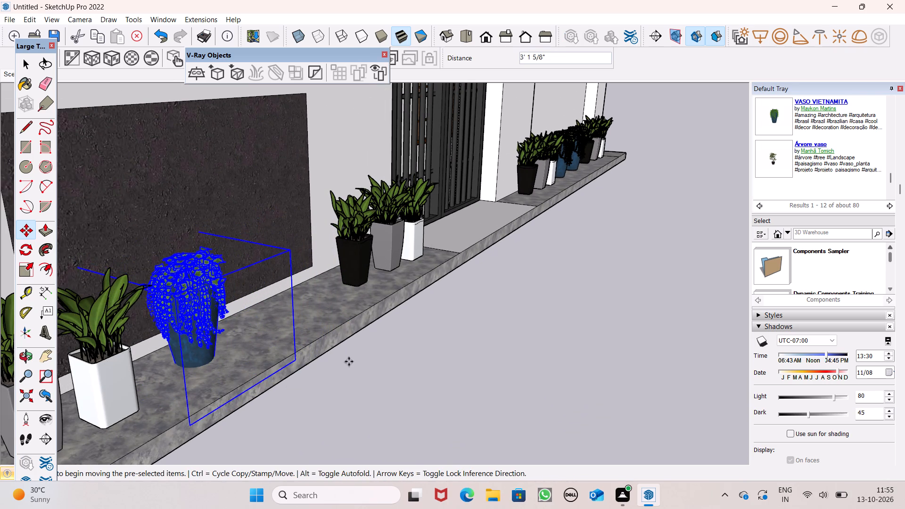
# Nudge the blue vase in front of the dark panel about 3" to align it with the ledge's front edge.
pyautogui.scroll(-2, 349, 361)
pyautogui.moveTo(352, 354); pyautogui.dragTo(187, 379, button='middle')
pyautogui.scroll(-9, 260, 297)
pyautogui.moveTo(132, 300); pyautogui.dragTo(106, 300, button='middle')
pyautogui.scroll(14, 132, 300)
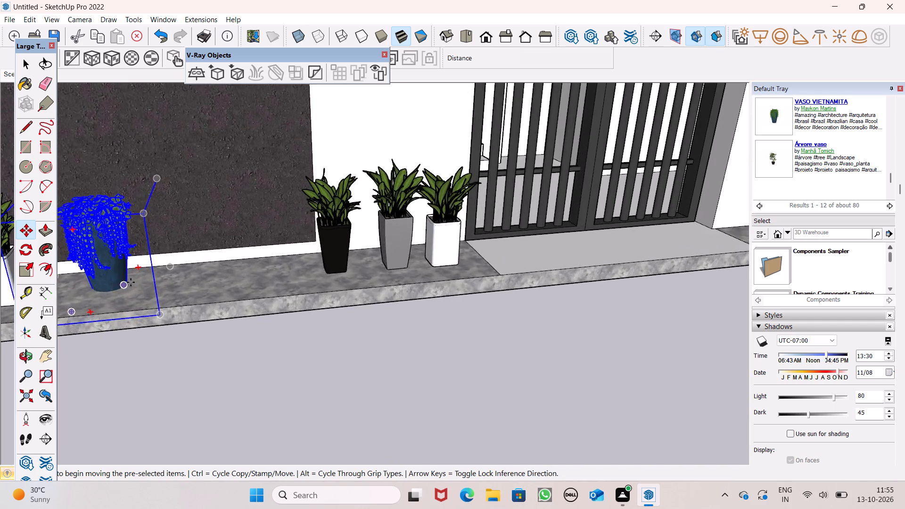
pyautogui.scroll(3, 131, 282)
pyautogui.moveTo(172, 329); pyautogui.dragTo(169, 319)
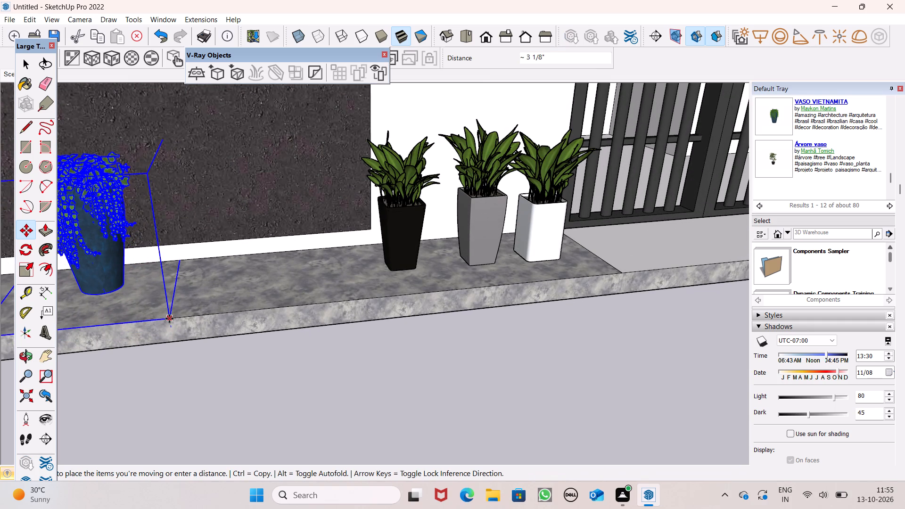
pyautogui.moveTo(169, 319); pyautogui.dragTo(169, 317)
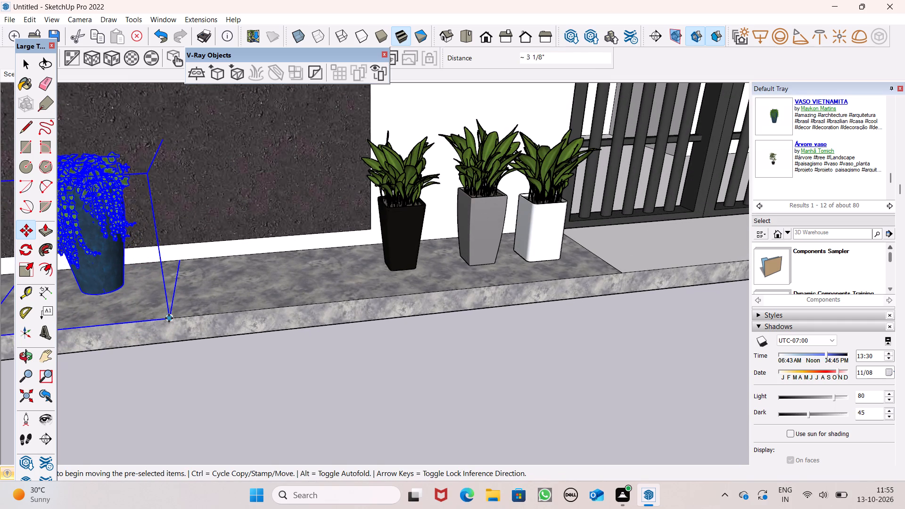
# Copy the blue vase in front of the dark panel about 2' 6" along the ledge toward the gate.
pyautogui.moveTo(168, 317); pyautogui.dragTo(270, 301)
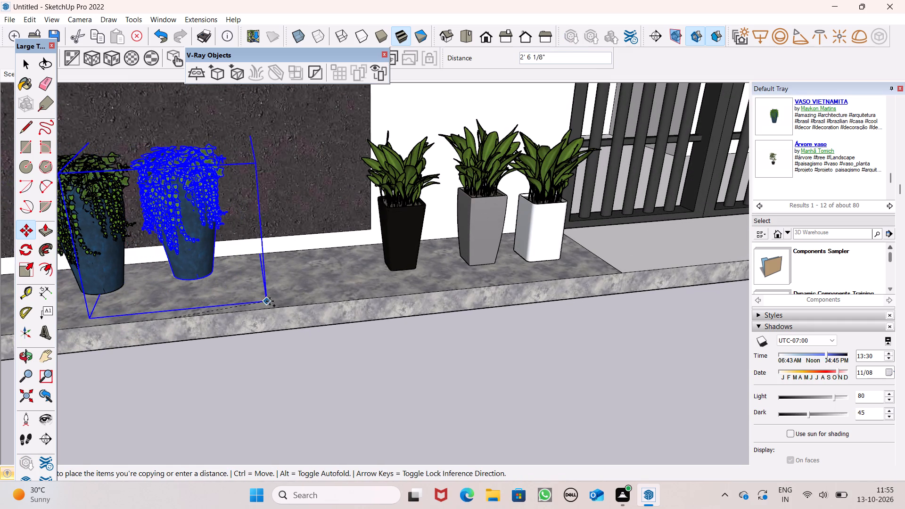
pyautogui.moveTo(270, 301); pyautogui.dragTo(271, 305)
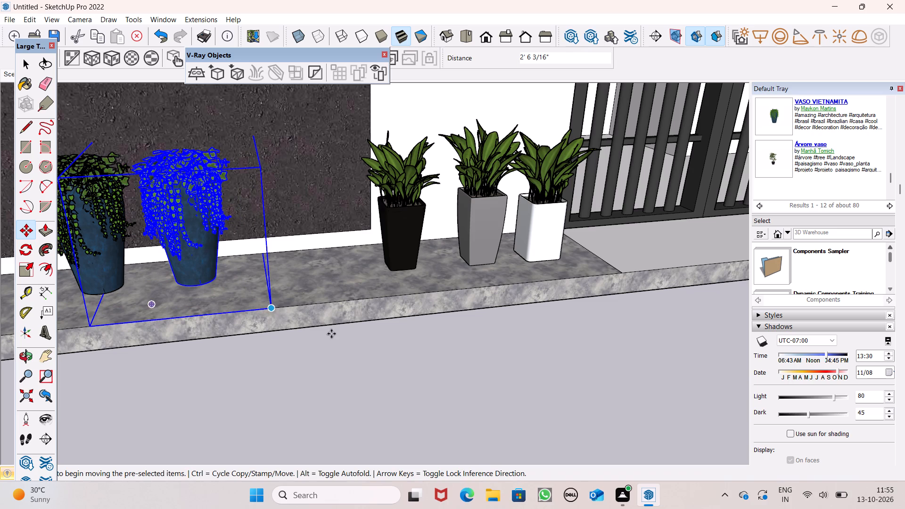
pyautogui.press('space')
pyautogui.click(358, 373)
# Copy the gate-side blue vase in front of the dark panel about 2' 8" along the ledge toward the gate.
pyautogui.scroll(-19, 374, 315)
pyautogui.scroll(-5, 349, 297)
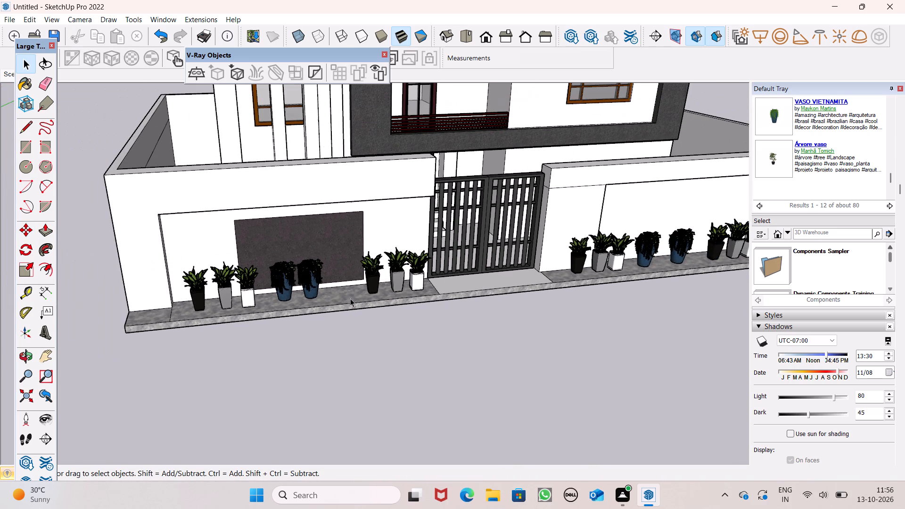
pyautogui.moveTo(383, 310); pyautogui.dragTo(252, 356, button='middle')
pyautogui.scroll(7, 270, 269)
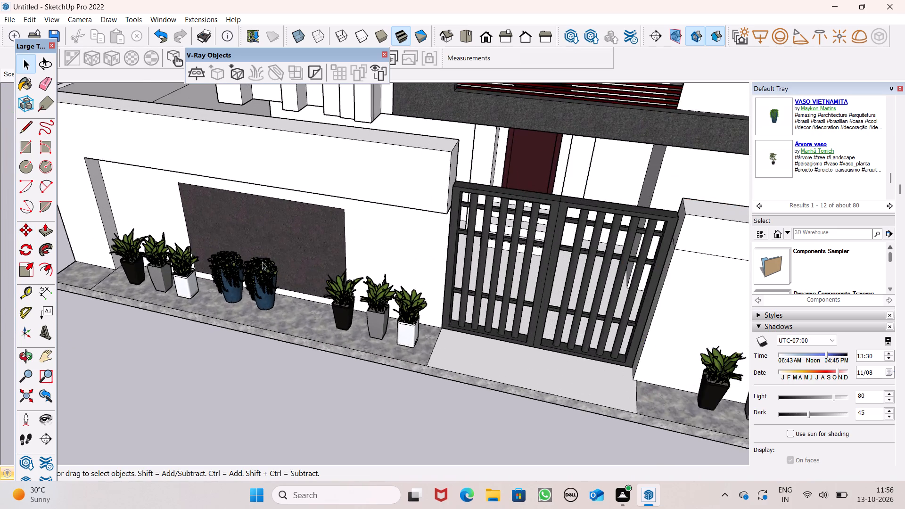
pyautogui.scroll(4, 258, 279)
pyautogui.click(258, 280)
pyautogui.press('m')
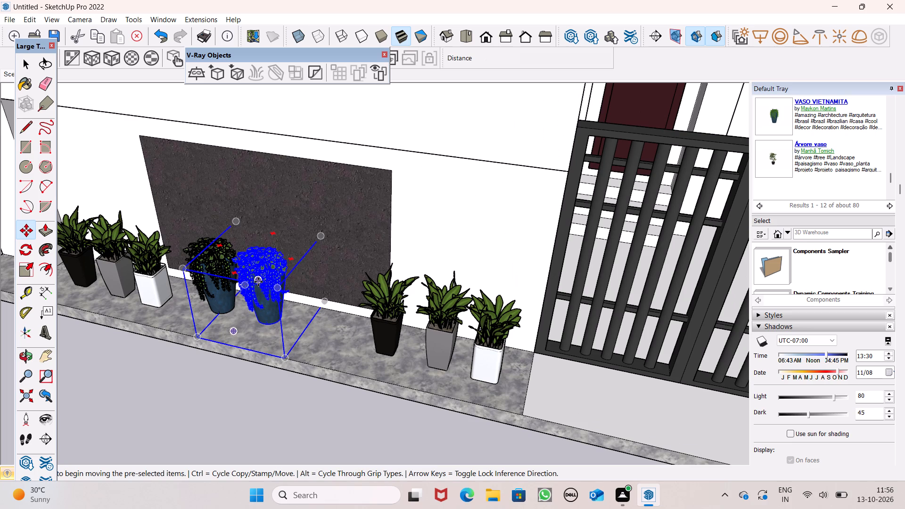
pyautogui.press('Return')
pyautogui.moveTo(284, 359); pyautogui.dragTo(305, 359)
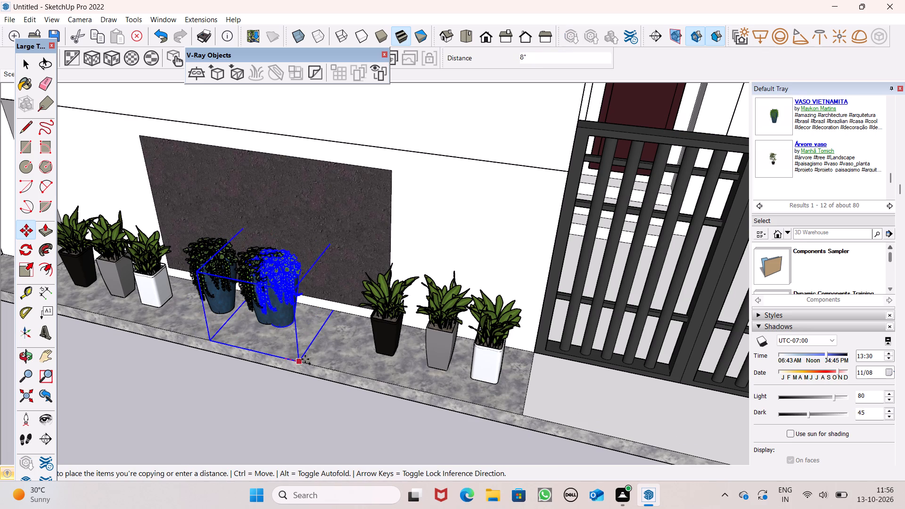
pyautogui.moveTo(305, 359); pyautogui.dragTo(343, 371)
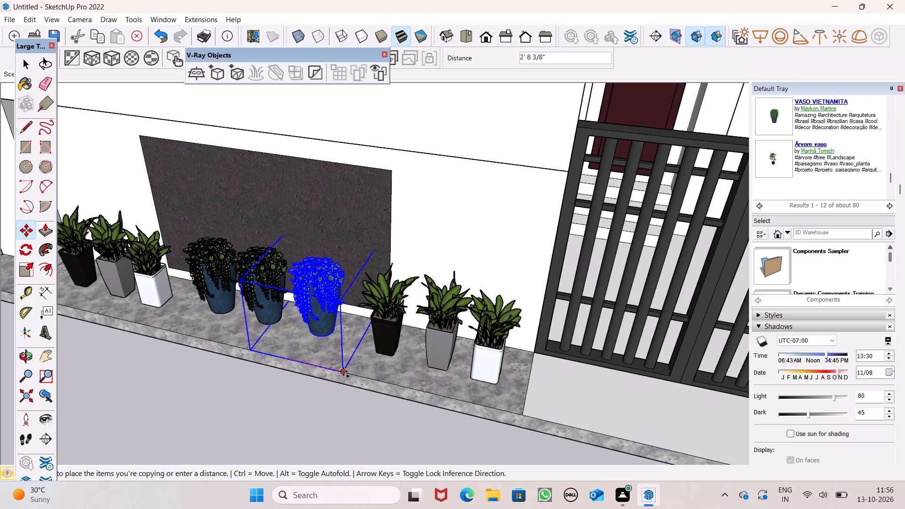
pyautogui.moveTo(343, 371); pyautogui.dragTo(344, 372)
pyautogui.press('space')
pyautogui.click(241, 414)
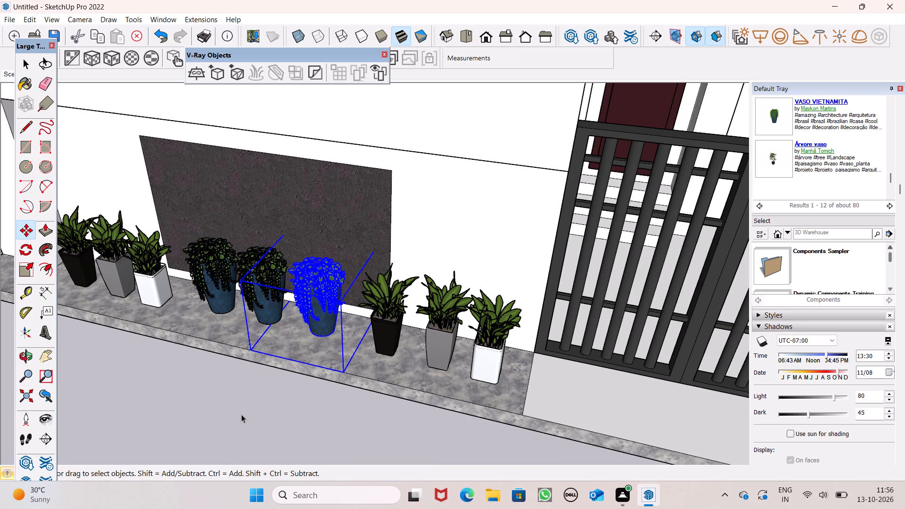
# Examine the spacing of the plant groups and blue vases along the whole house front on both sides of the gate.
pyautogui.scroll(-1, 207, 242)
pyautogui.scroll(1, 207, 242)
pyautogui.scroll(-8, 207, 242)
pyautogui.scroll(-1, 265, 206)
pyautogui.scroll(1, 266, 206)
pyautogui.moveTo(267, 266); pyautogui.dragTo(296, 230, button='middle')
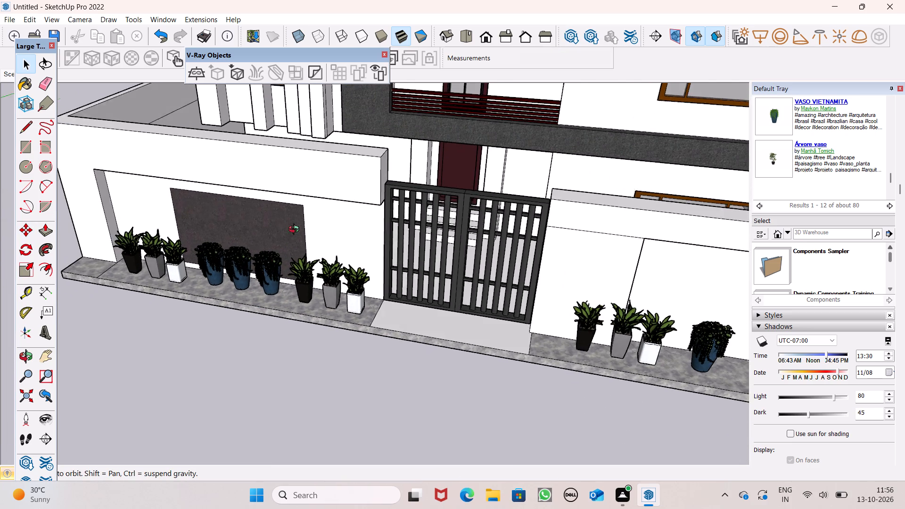
pyautogui.moveTo(296, 230); pyautogui.dragTo(370, 130, button='middle')
pyautogui.scroll(-7, 330, 169)
pyautogui.scroll(-10, 278, 229)
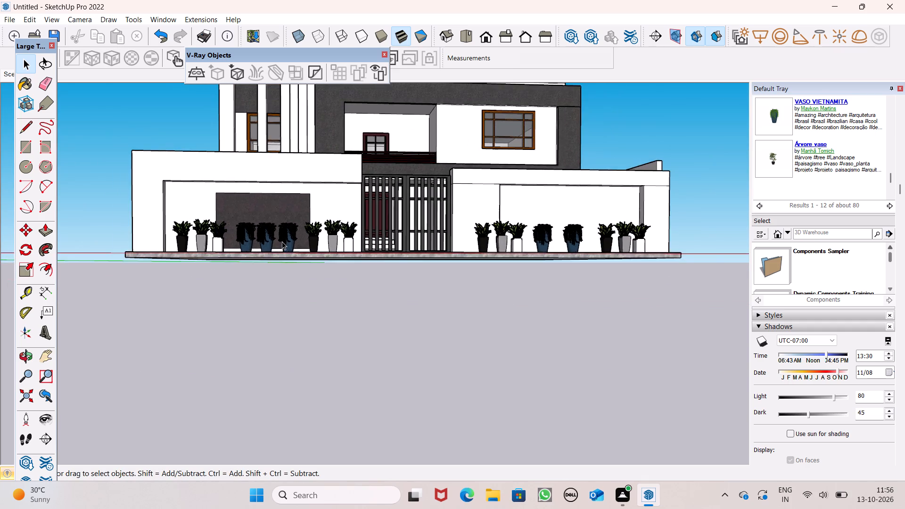
pyautogui.moveTo(419, 259); pyautogui.dragTo(398, 348, button='middle')
# Move the end plant group on the plain-wall side about 11" along the ledge toward its outer end.
pyautogui.scroll(3, 509, 293)
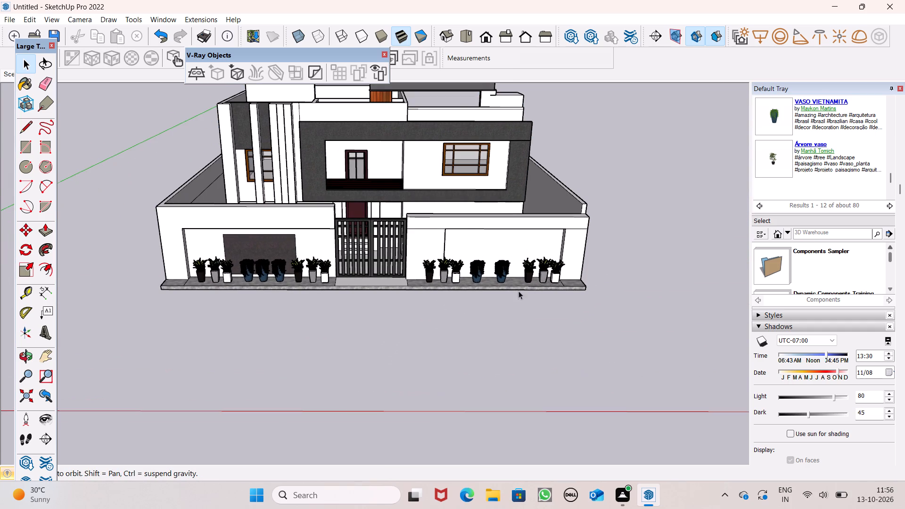
pyautogui.scroll(4, 518, 291)
pyautogui.scroll(1, 572, 271)
pyautogui.moveTo(577, 276); pyautogui.dragTo(530, 366, button='middle')
pyautogui.scroll(5, 658, 362)
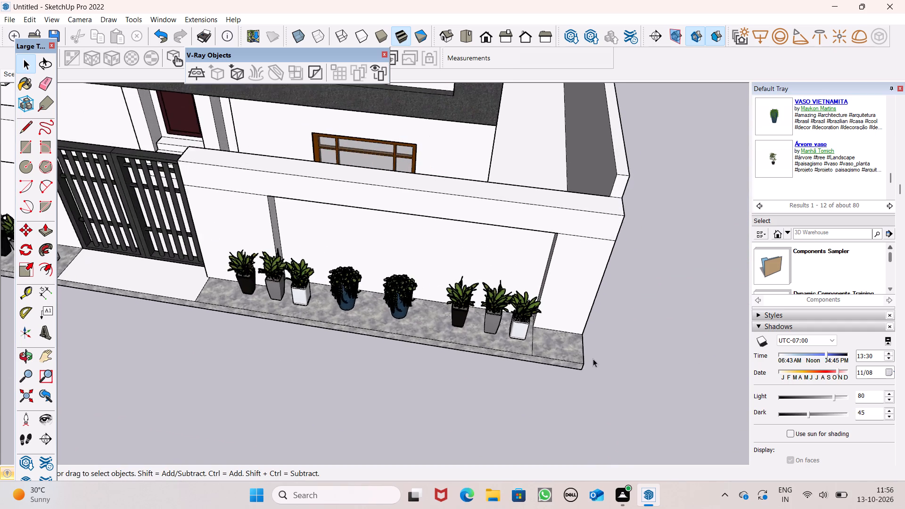
pyautogui.scroll(3, 593, 359)
pyautogui.click(490, 313)
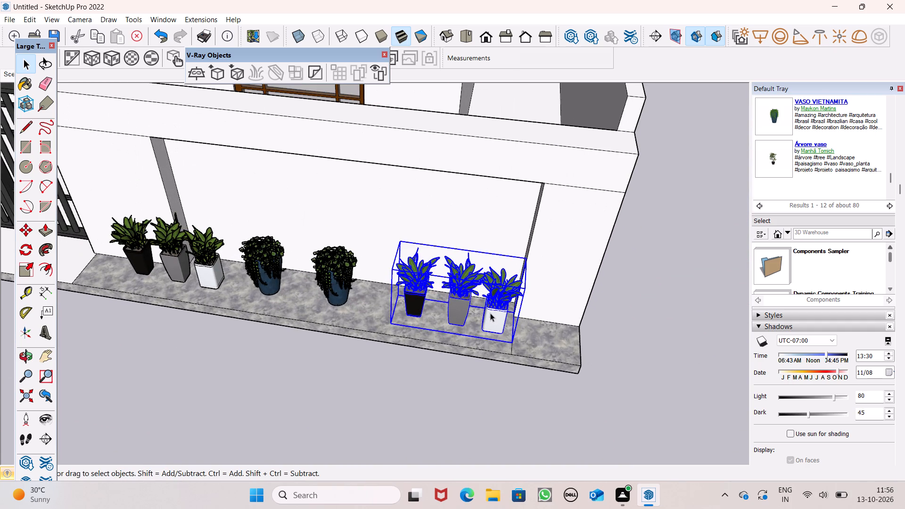
pyautogui.press('m')
pyautogui.press('Return')
pyautogui.moveTo(512, 342); pyautogui.dragTo(529, 348)
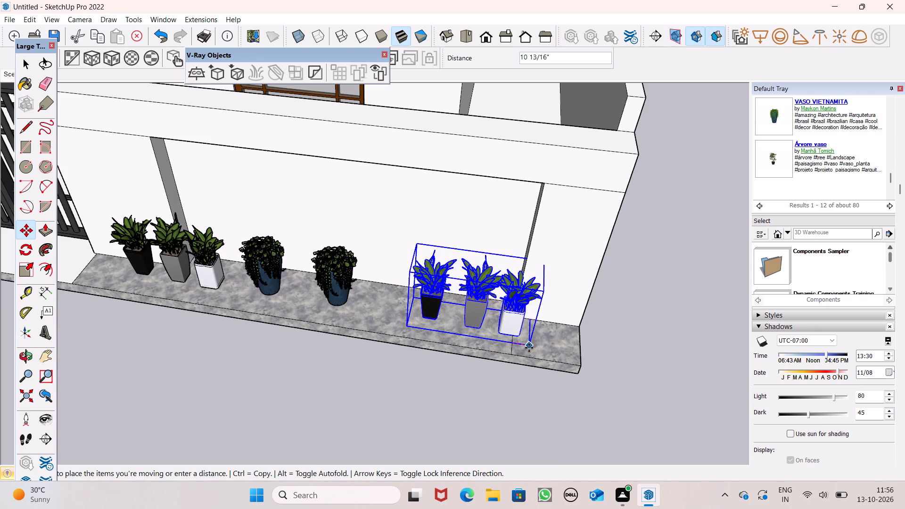
pyautogui.moveTo(529, 348); pyautogui.dragTo(529, 350)
pyautogui.press('space')
pyautogui.click(423, 387)
# Move the gate-side blue vase by the plain wall about 9", plus about 2" more, toward the neighbouring gate-side plant group.
pyautogui.click(273, 267)
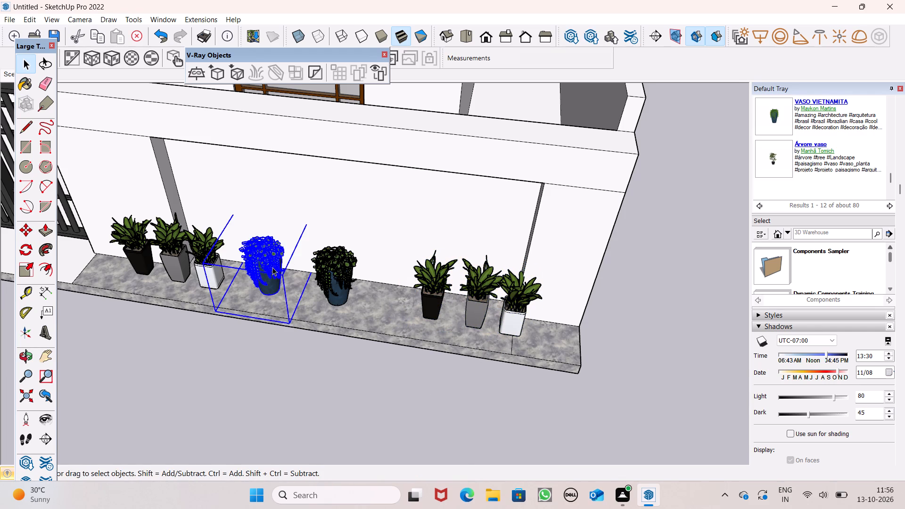
pyautogui.scroll(3, 271, 271)
pyautogui.press('m')
pyautogui.press('Return')
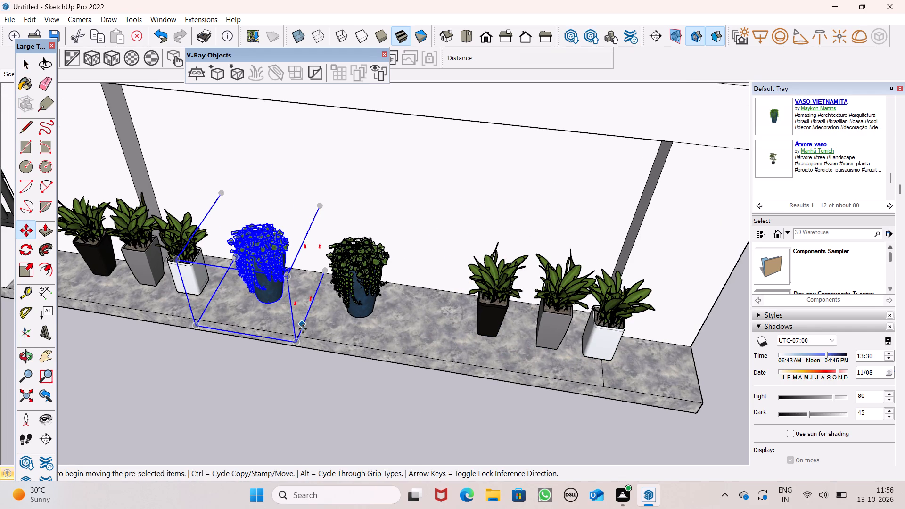
pyautogui.moveTo(296, 341); pyautogui.dragTo(280, 352)
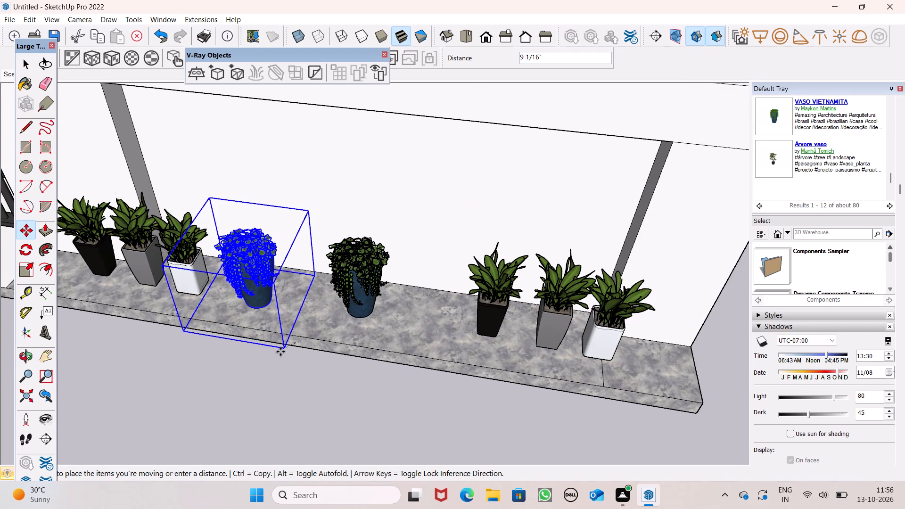
pyautogui.moveTo(280, 352); pyautogui.dragTo(279, 352)
pyautogui.click(291, 396)
pyautogui.click(287, 391)
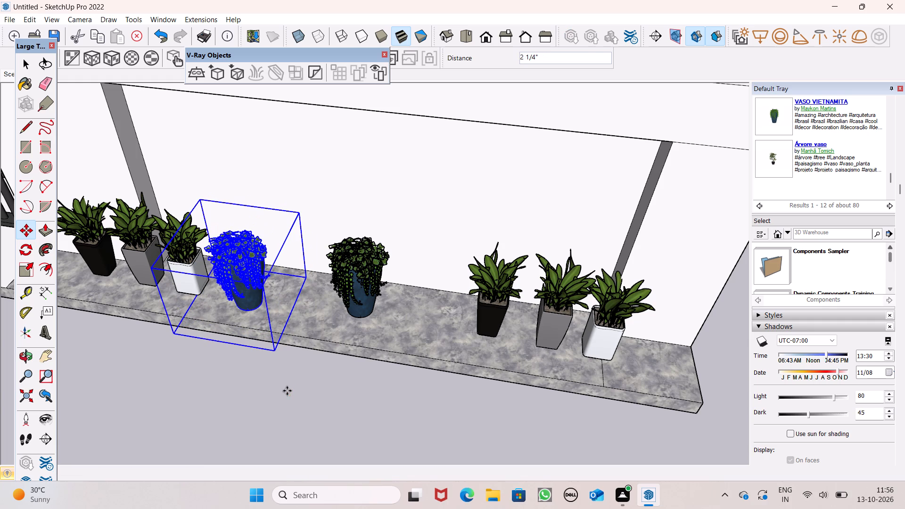
pyautogui.press('space')
pyautogui.click(302, 384)
# Move the second blue vase by the plain wall about 2' 5" along the ledge toward the gate-side blue vase.
pyautogui.click(337, 284)
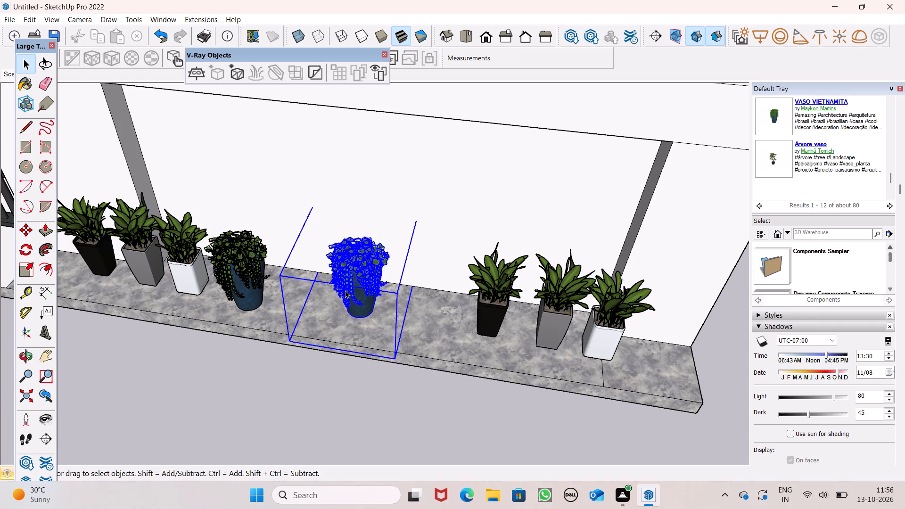
pyautogui.press('m')
pyautogui.press('Return')
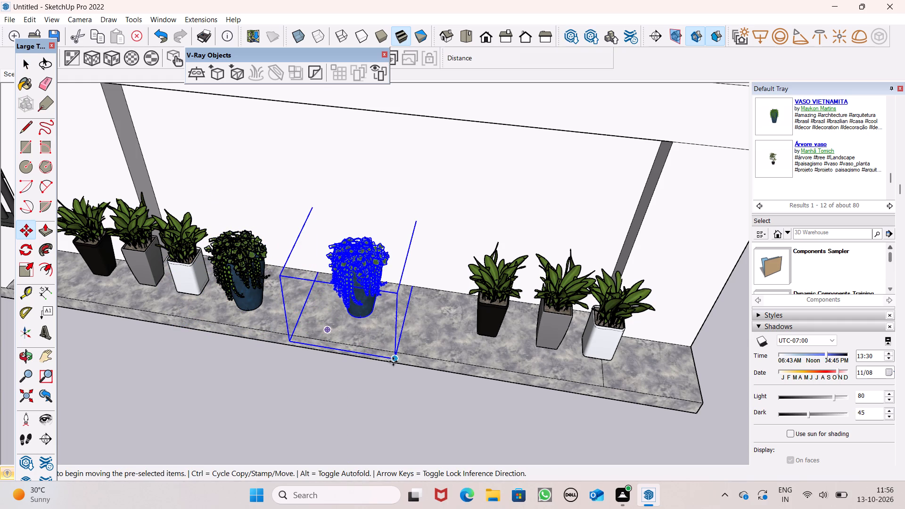
pyautogui.moveTo(394, 361); pyautogui.dragTo(340, 355)
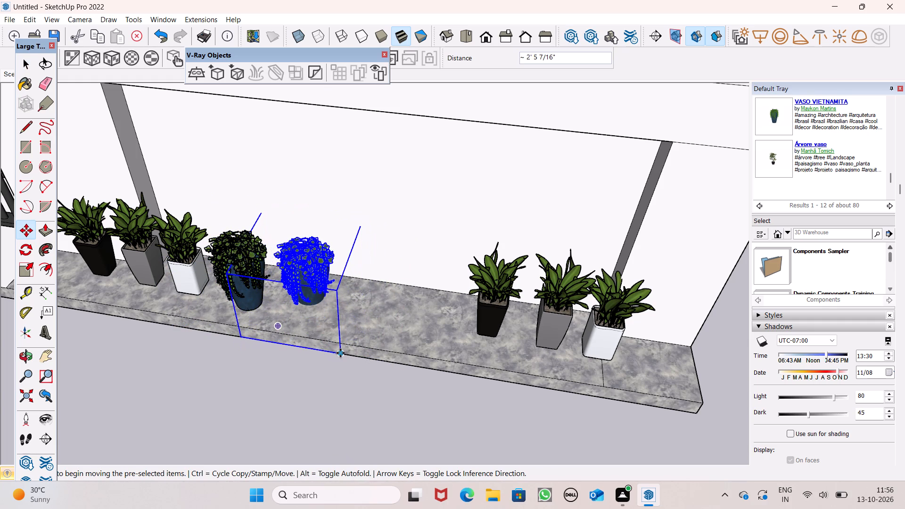
# Raise the second blue vase about 9" to the ledge's top front edge and shift it about 3" toward the gate-side vase.
pyautogui.moveTo(339, 376); pyautogui.dragTo(282, 197, button='middle')
pyautogui.scroll(2, 263, 189)
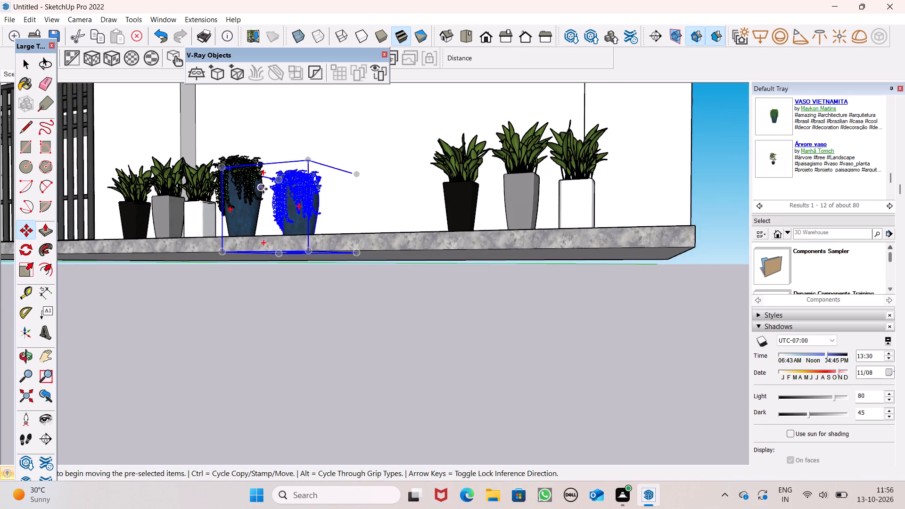
pyautogui.scroll(5, 263, 189)
pyautogui.scroll(1, 329, 256)
pyautogui.moveTo(339, 284); pyautogui.dragTo(367, 334, button='middle')
pyautogui.scroll(1, 367, 333)
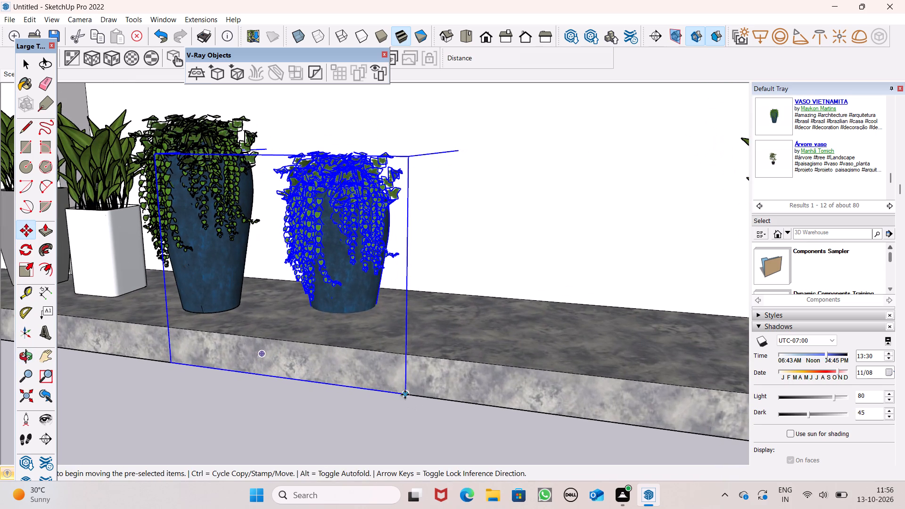
pyautogui.moveTo(405, 394); pyautogui.dragTo(381, 352)
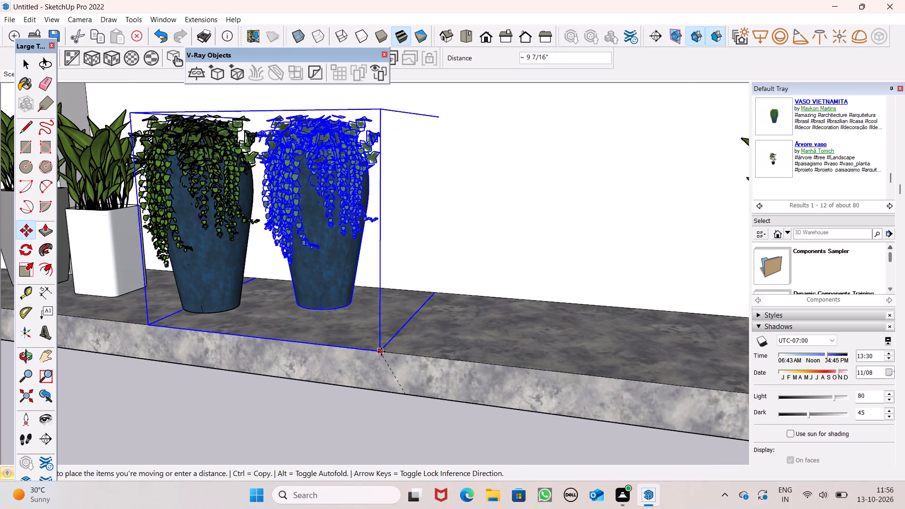
pyautogui.moveTo(381, 352); pyautogui.dragTo(384, 358)
pyautogui.moveTo(385, 358); pyautogui.dragTo(370, 355)
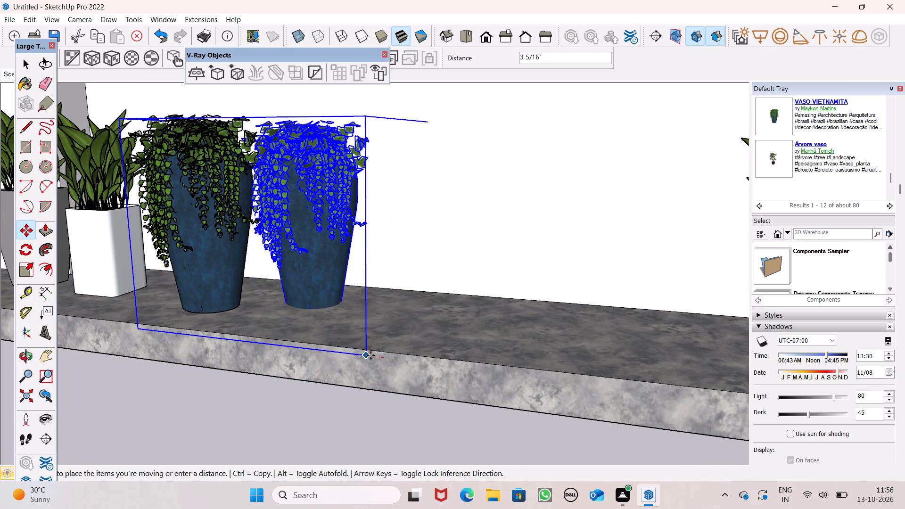
pyautogui.moveTo(370, 355); pyautogui.dragTo(373, 350)
# Adjust the second blue vase on the ledge in small moves of up to about 1' 1", spacing it away from the gate-side vase.
pyautogui.scroll(-4, 459, 304)
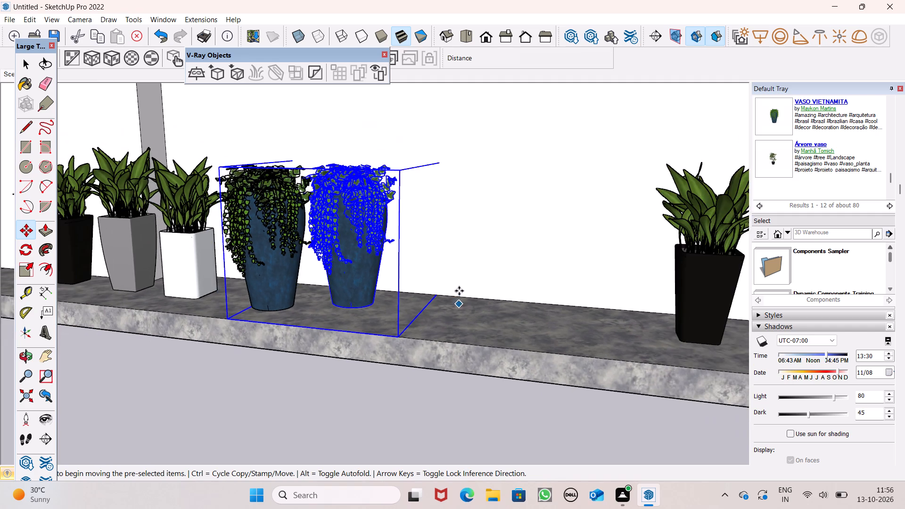
pyautogui.moveTo(476, 284); pyautogui.dragTo(410, 339, button='middle')
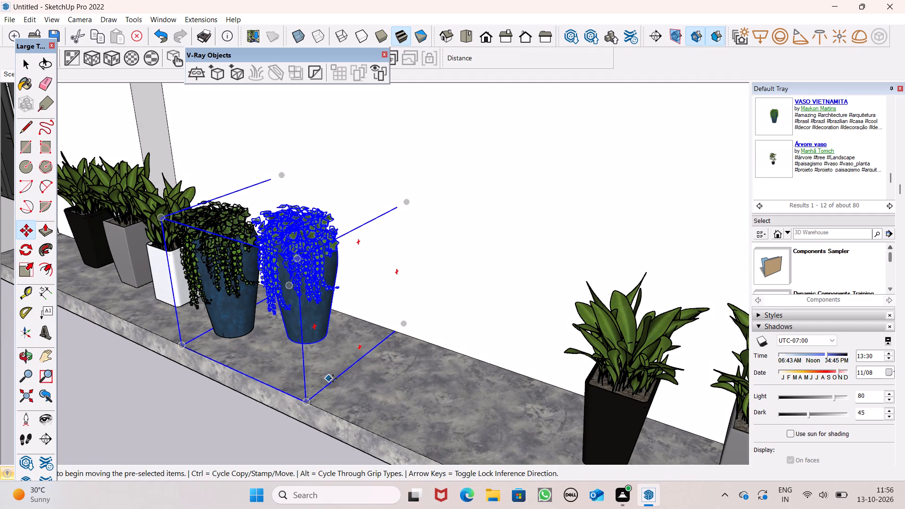
pyautogui.moveTo(340, 377); pyautogui.dragTo(351, 394)
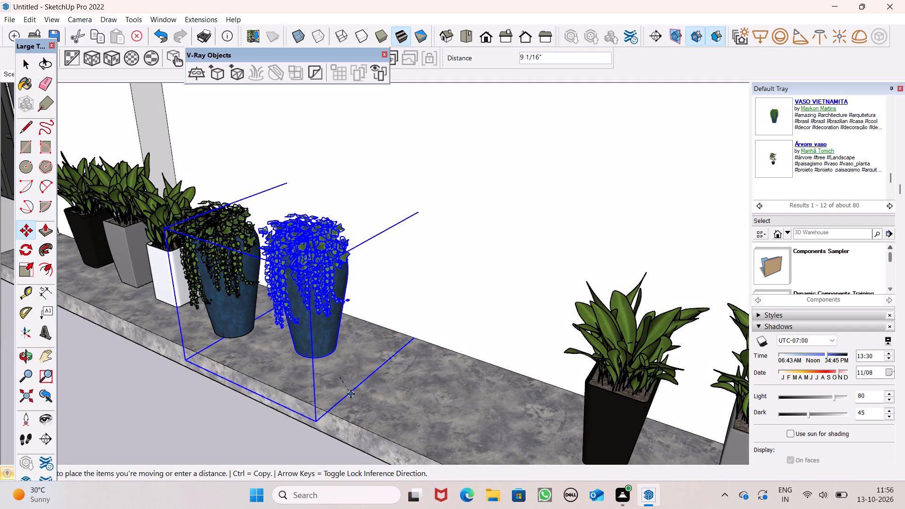
pyautogui.moveTo(351, 394); pyautogui.dragTo(351, 395)
pyautogui.moveTo(319, 425); pyautogui.dragTo(321, 412)
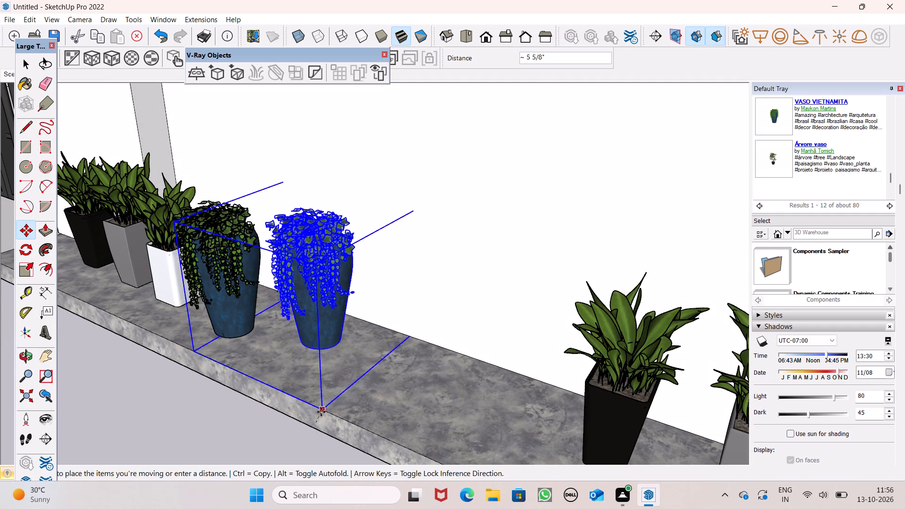
pyautogui.moveTo(321, 412); pyautogui.dragTo(321, 411)
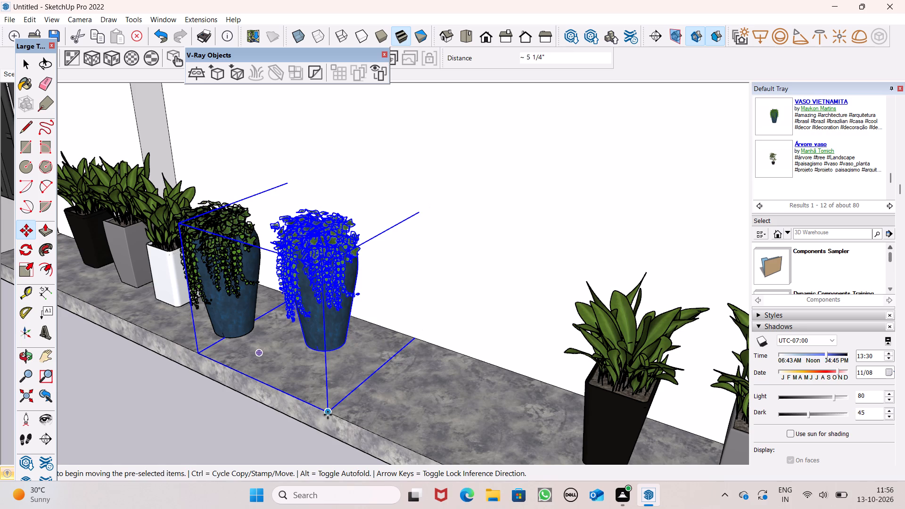
pyautogui.moveTo(328, 414); pyautogui.dragTo(324, 404)
pyautogui.moveTo(342, 393); pyautogui.dragTo(359, 407)
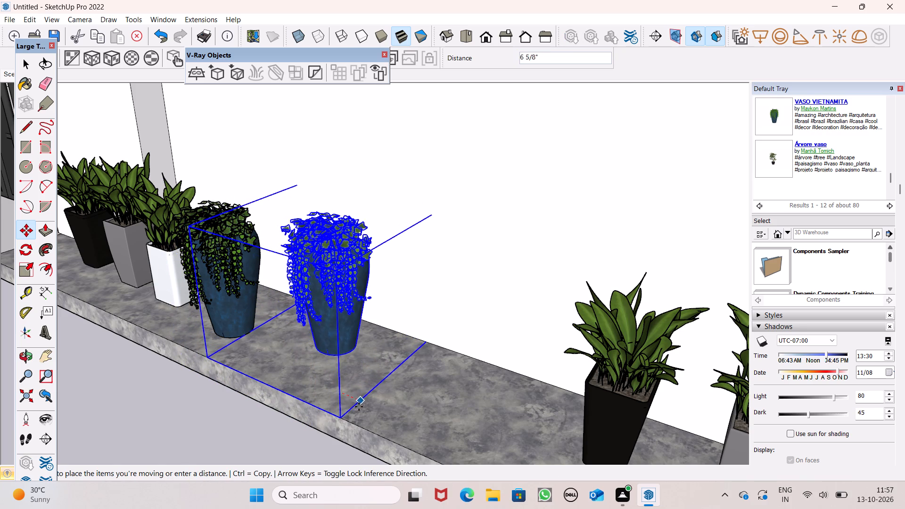
pyautogui.moveTo(359, 407); pyautogui.dragTo(363, 420)
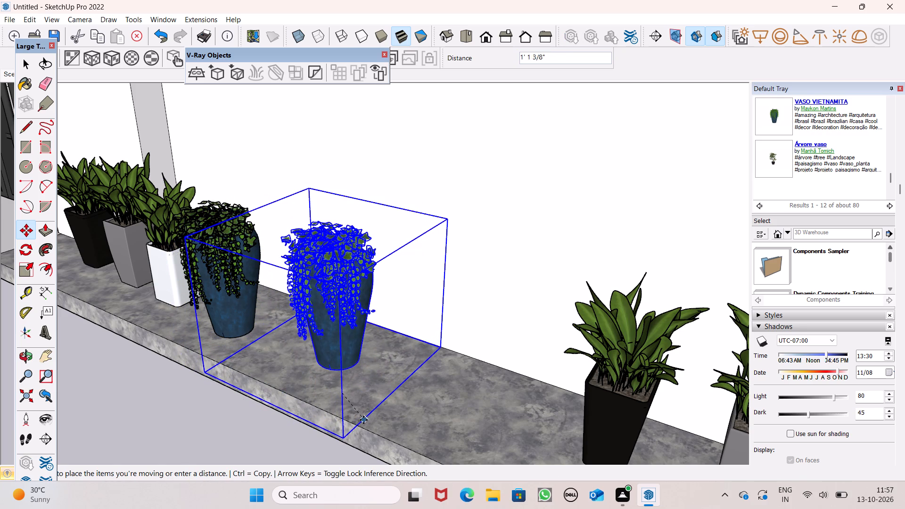
pyautogui.moveTo(363, 420); pyautogui.dragTo(359, 418)
# Copy the second blue vase about 3' 6" along the ledge toward the outer plant group.
pyautogui.moveTo(366, 412); pyautogui.dragTo(413, 423)
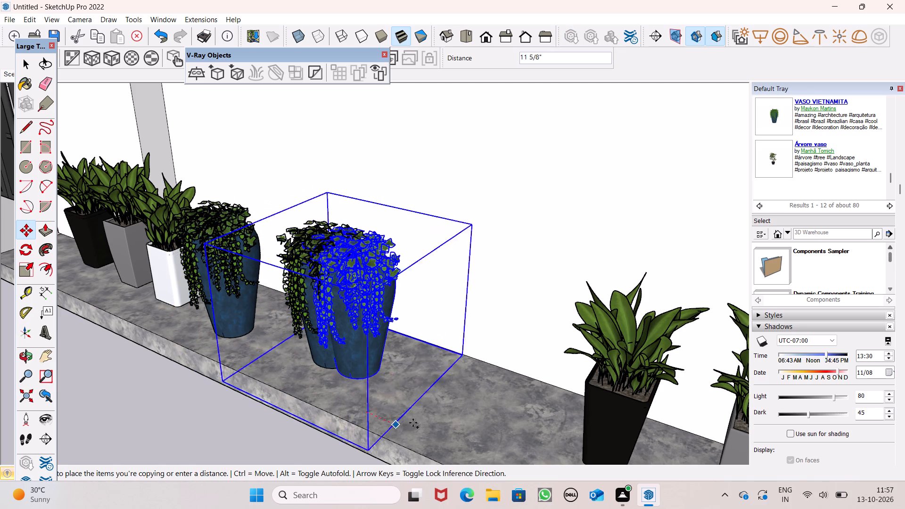
pyautogui.moveTo(413, 423); pyautogui.dragTo(499, 474)
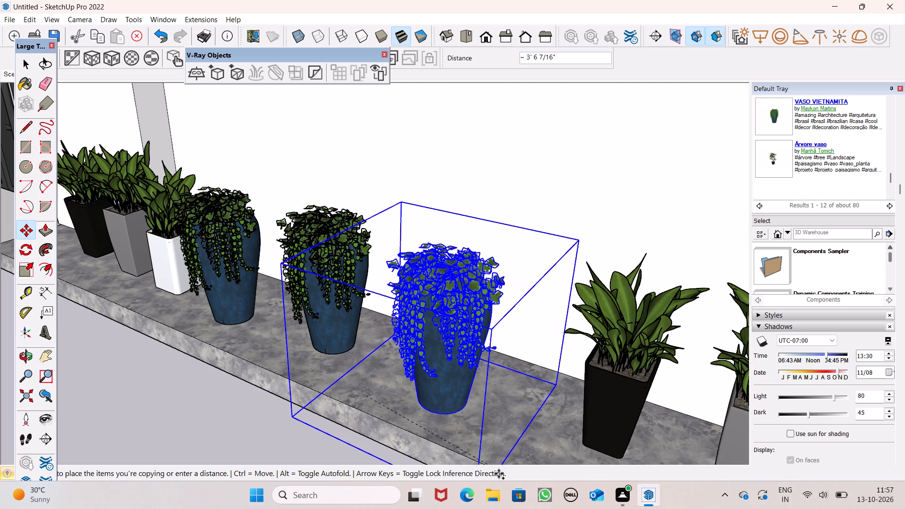
pyautogui.moveTo(499, 474); pyautogui.dragTo(494, 353)
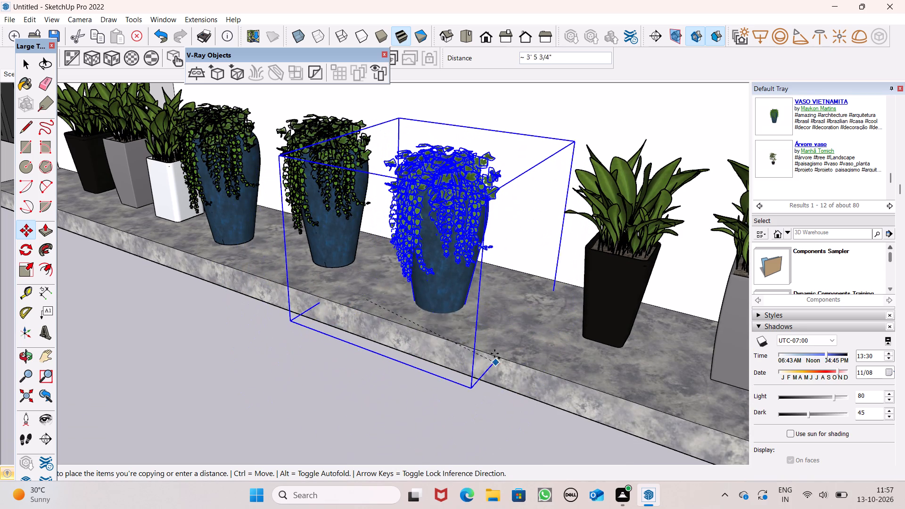
pyautogui.moveTo(494, 353); pyautogui.dragTo(496, 344)
pyautogui.press('space')
pyautogui.click(203, 385)
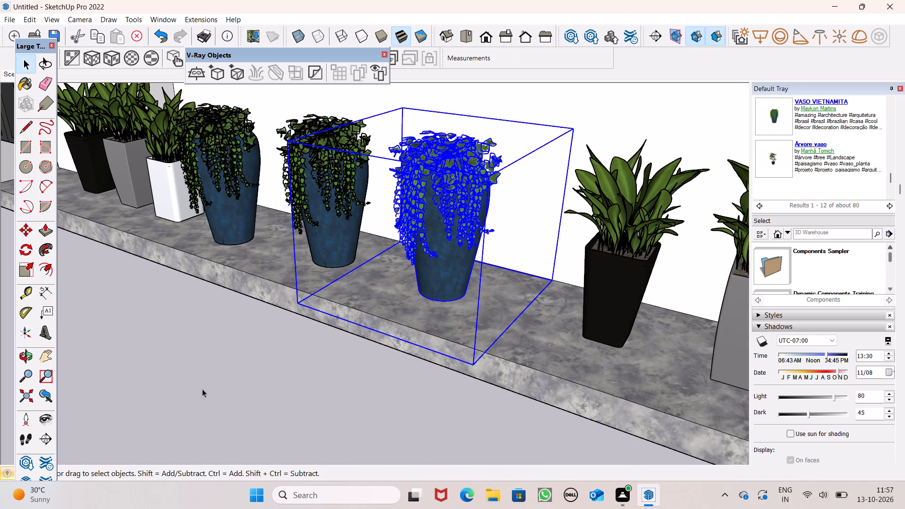
# Examine the plant and vase arrangement along the front ledge on both sides of the gate.
pyautogui.scroll(-7, 218, 302)
pyautogui.scroll(-12, 282, 255)
pyautogui.moveTo(387, 338); pyautogui.dragTo(599, 301, button='middle')
pyautogui.scroll(-5, 588, 300)
pyautogui.scroll(1, 587, 305)
pyautogui.scroll(-6, 564, 299)
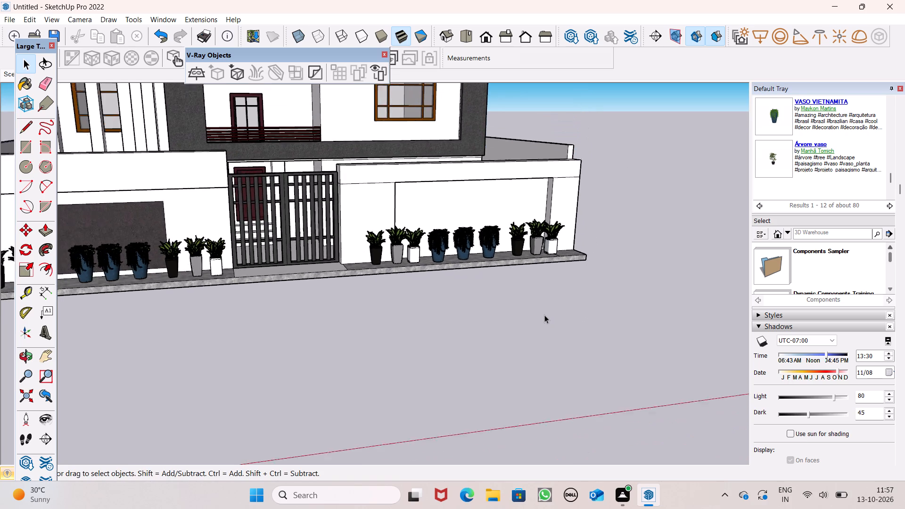
# Examine the house front and the plant and vase arrangement along the ledge on both sides of the gate.
pyautogui.scroll(-13, 544, 315)
pyautogui.scroll(-3, 457, 287)
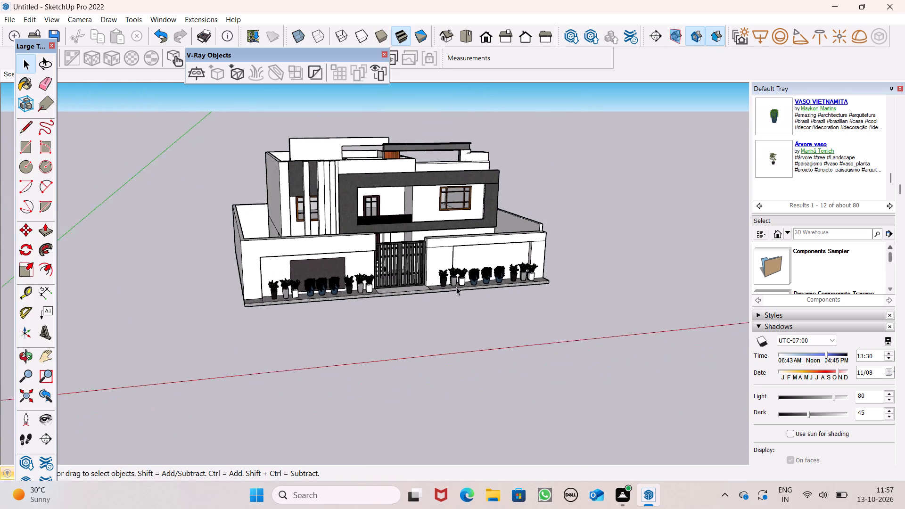
pyautogui.scroll(-1, 454, 291)
pyautogui.scroll(13, 352, 240)
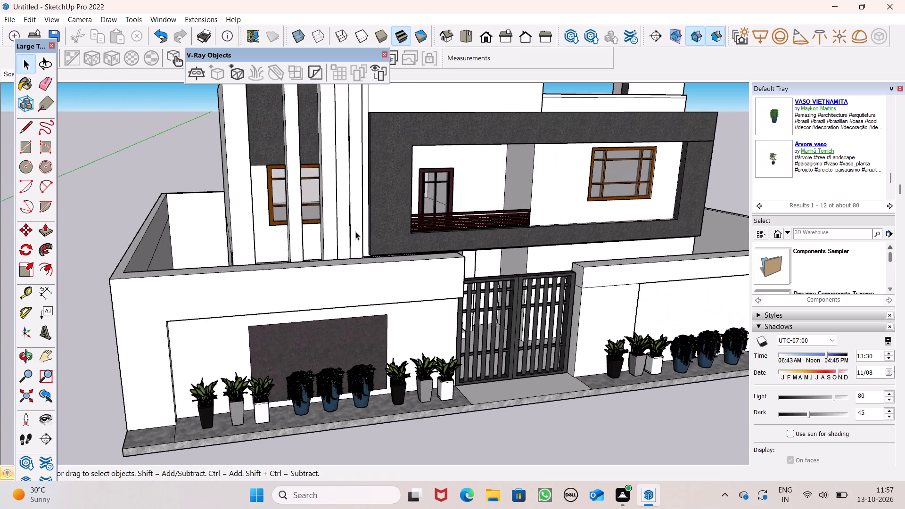
pyautogui.scroll(-9, 361, 239)
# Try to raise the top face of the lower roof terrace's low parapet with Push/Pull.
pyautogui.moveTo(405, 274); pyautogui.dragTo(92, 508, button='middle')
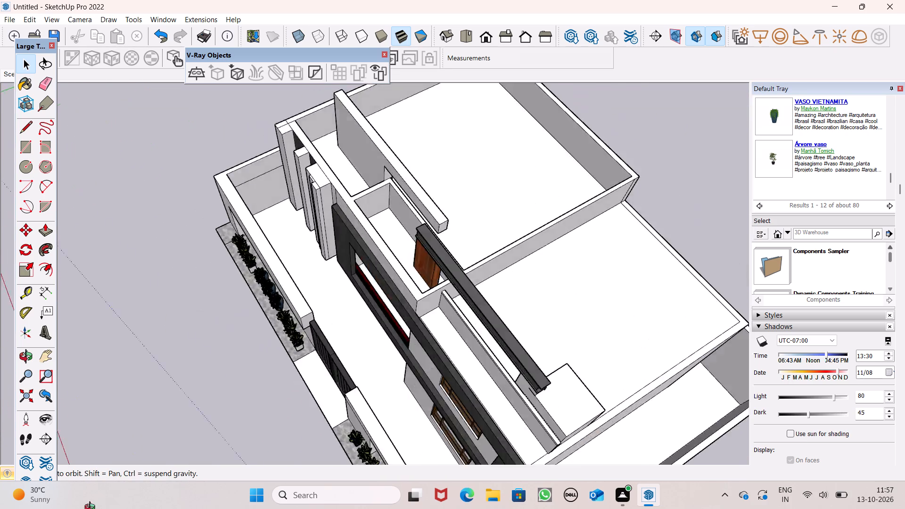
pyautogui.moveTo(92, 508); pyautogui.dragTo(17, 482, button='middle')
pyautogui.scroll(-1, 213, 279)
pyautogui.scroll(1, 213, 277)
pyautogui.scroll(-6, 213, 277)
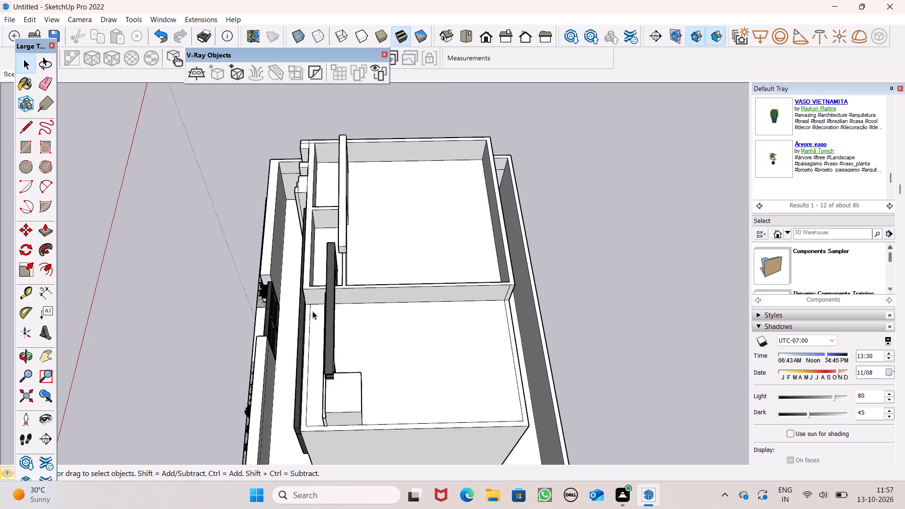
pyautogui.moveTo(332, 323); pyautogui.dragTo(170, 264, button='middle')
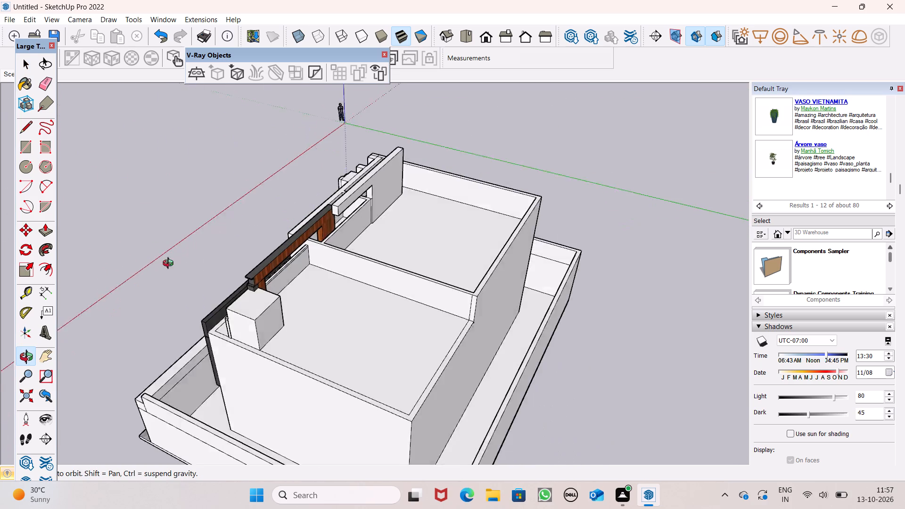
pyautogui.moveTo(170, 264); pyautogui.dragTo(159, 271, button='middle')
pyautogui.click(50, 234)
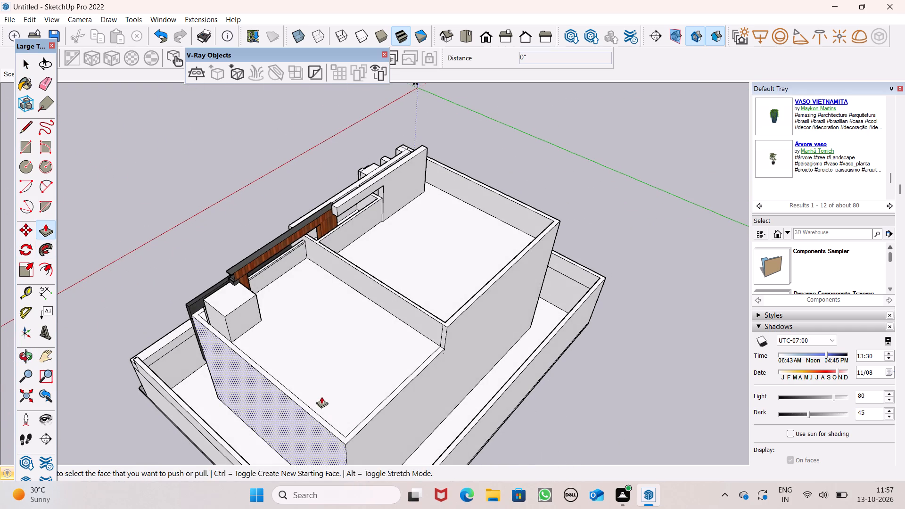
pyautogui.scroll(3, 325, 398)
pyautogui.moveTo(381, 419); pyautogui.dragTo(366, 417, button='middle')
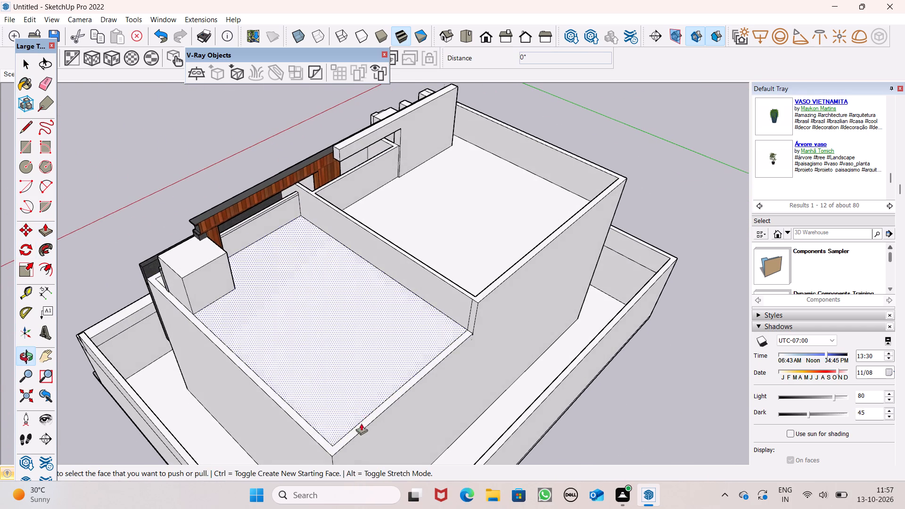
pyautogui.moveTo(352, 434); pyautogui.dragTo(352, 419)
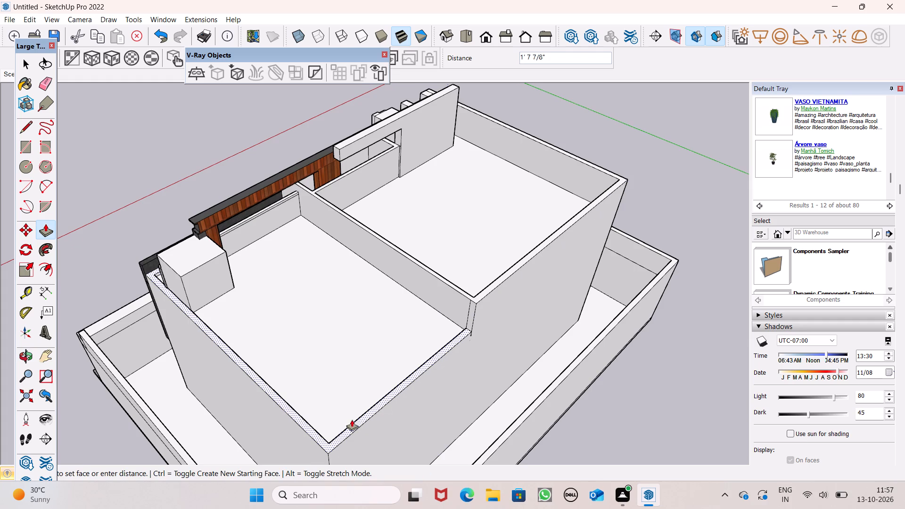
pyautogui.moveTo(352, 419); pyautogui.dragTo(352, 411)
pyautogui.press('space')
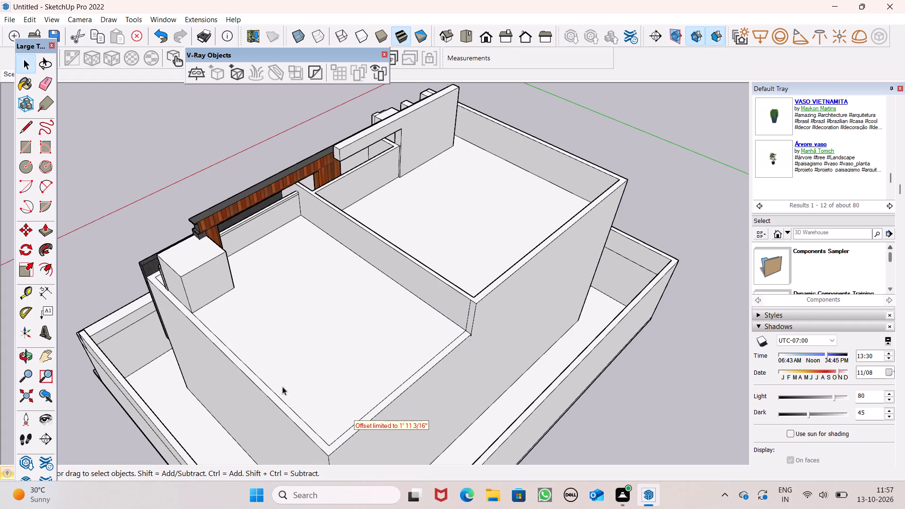
# Draw a short line across the parapet's top face at the front corner beside the rooftop box.
pyautogui.click(26, 123)
pyautogui.scroll(3, 142, 241)
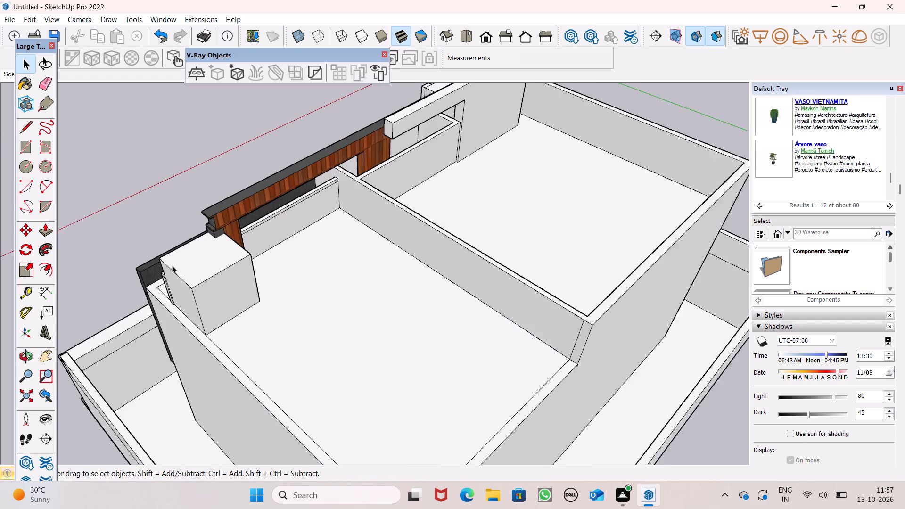
pyautogui.scroll(7, 172, 265)
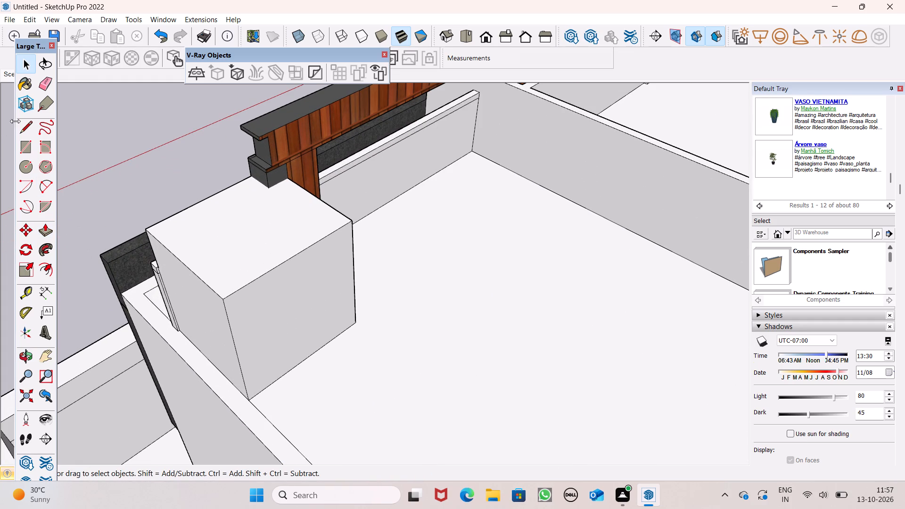
pyautogui.click(29, 125)
pyautogui.click(141, 294)
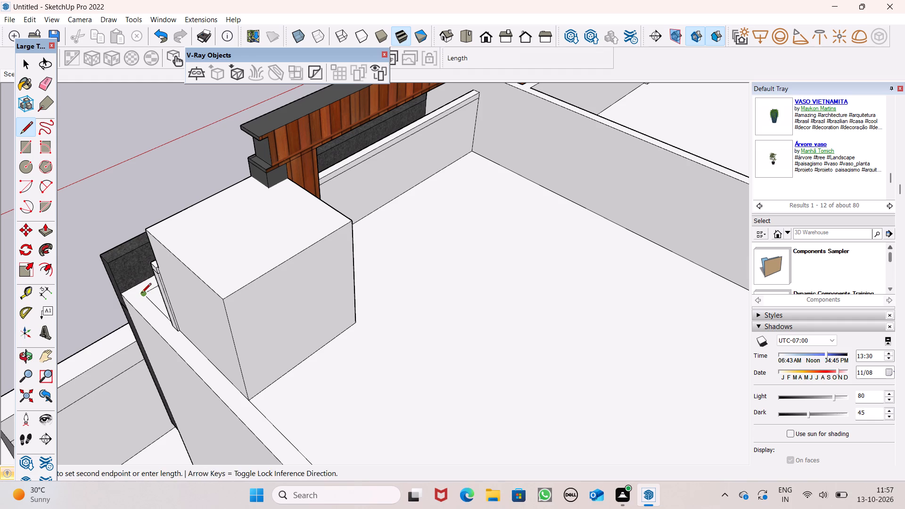
pyautogui.click(131, 289)
pyautogui.press('space')
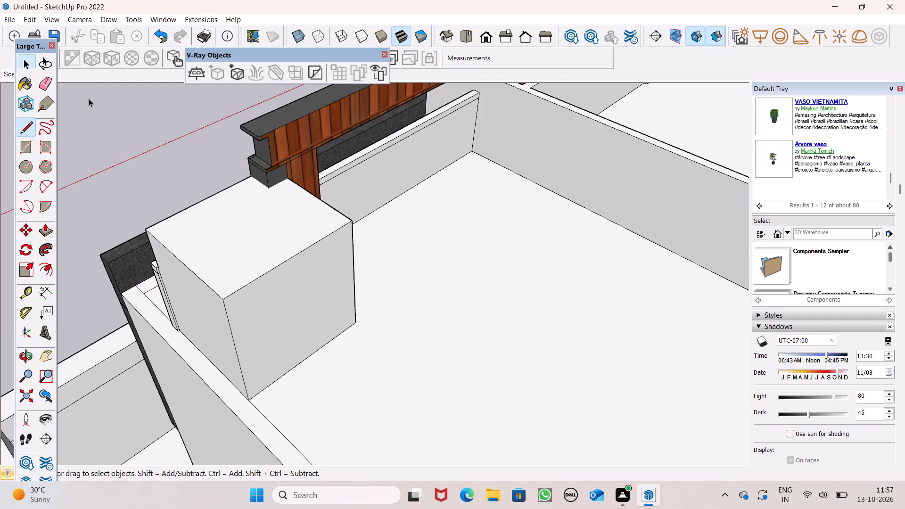
# Raise the lower roof terrace's parapet with Push/Pull in successive pulls of about 1' 11", 1' 7" and 4", toward the adjoining higher parapet's level.
pyautogui.scroll(-4, 89, 115)
pyautogui.click(46, 235)
pyautogui.scroll(-5, 107, 132)
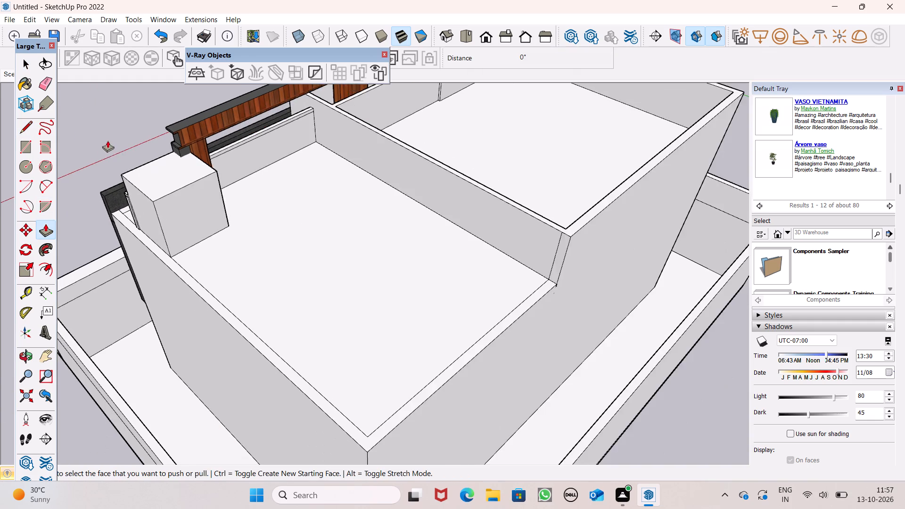
pyautogui.scroll(-7, 107, 142)
pyautogui.scroll(6, 428, 249)
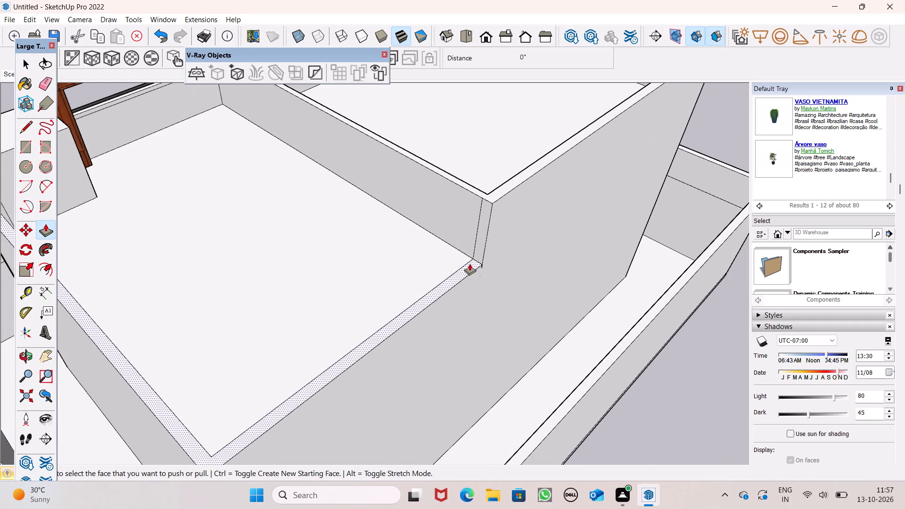
pyautogui.moveTo(470, 263); pyautogui.dragTo(487, 201)
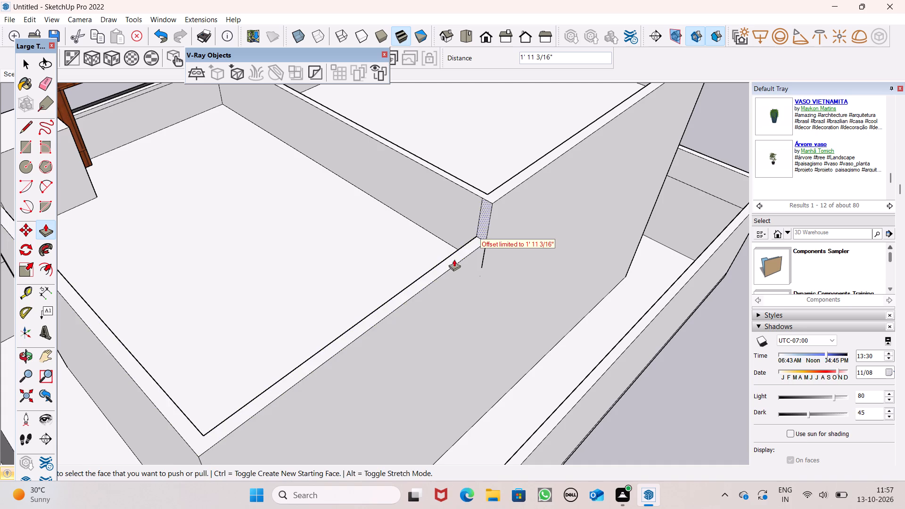
pyautogui.moveTo(455, 258); pyautogui.dragTo(486, 200)
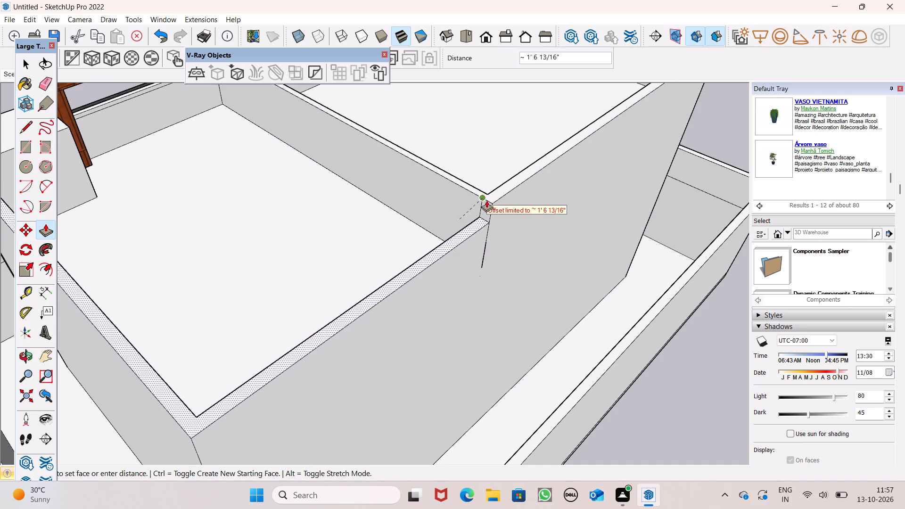
pyautogui.moveTo(486, 200); pyautogui.dragTo(490, 197)
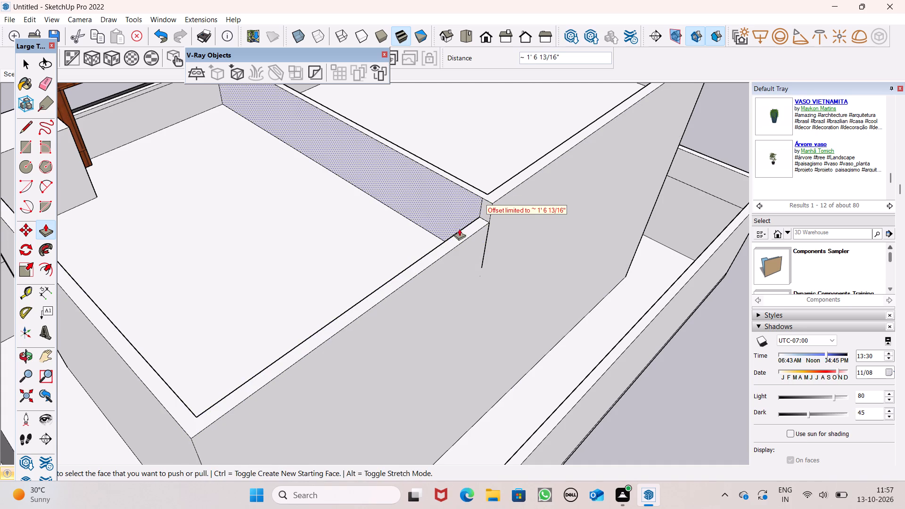
pyautogui.scroll(-6, 504, 181)
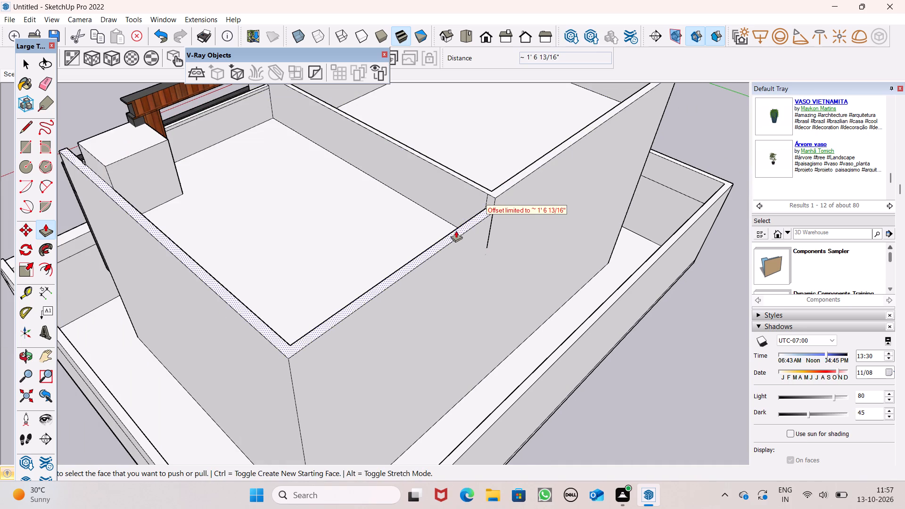
pyautogui.moveTo(459, 231); pyautogui.dragTo(488, 194)
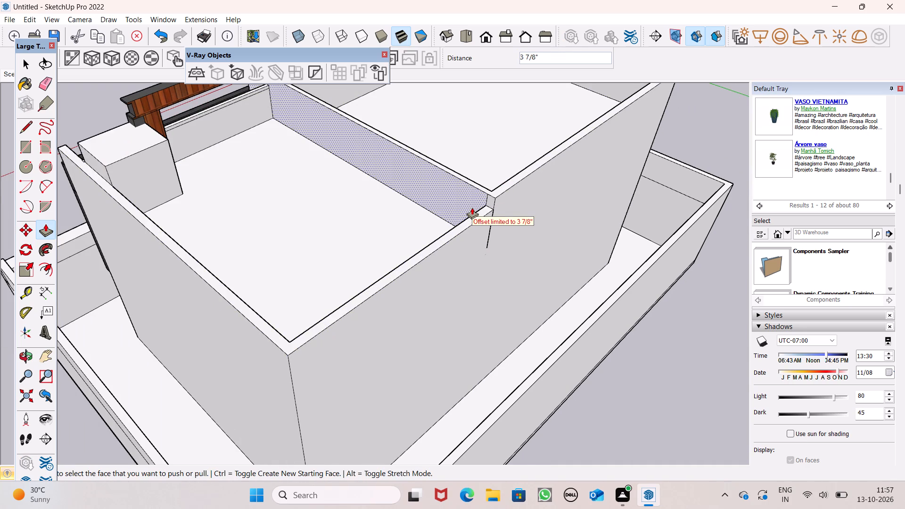
# Examine the whole house from the side, the front and above, including the roof parapets and the decorated front ledge.
pyautogui.scroll(-4, 472, 207)
pyautogui.moveTo(471, 218); pyautogui.dragTo(765, 200, button='middle')
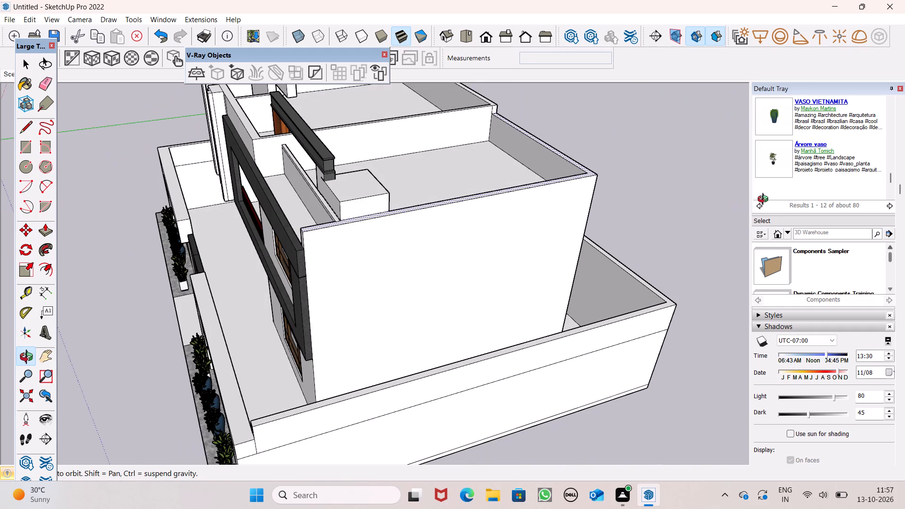
pyautogui.moveTo(765, 200); pyautogui.dragTo(765, 199, button='middle')
pyautogui.press('space')
pyautogui.scroll(-1, 644, 175)
pyautogui.press('space')
pyautogui.scroll(-4, 617, 171)
pyautogui.moveTo(558, 224); pyautogui.dragTo(811, 172, button='middle')
pyautogui.moveTo(467, 244); pyautogui.dragTo(619, 274, button='middle')
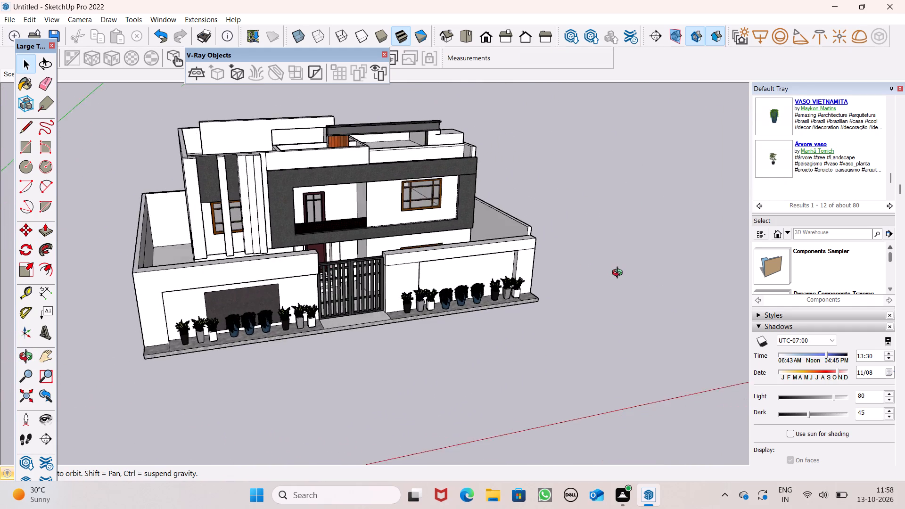
pyautogui.moveTo(619, 274); pyautogui.dragTo(528, 361, button='middle')
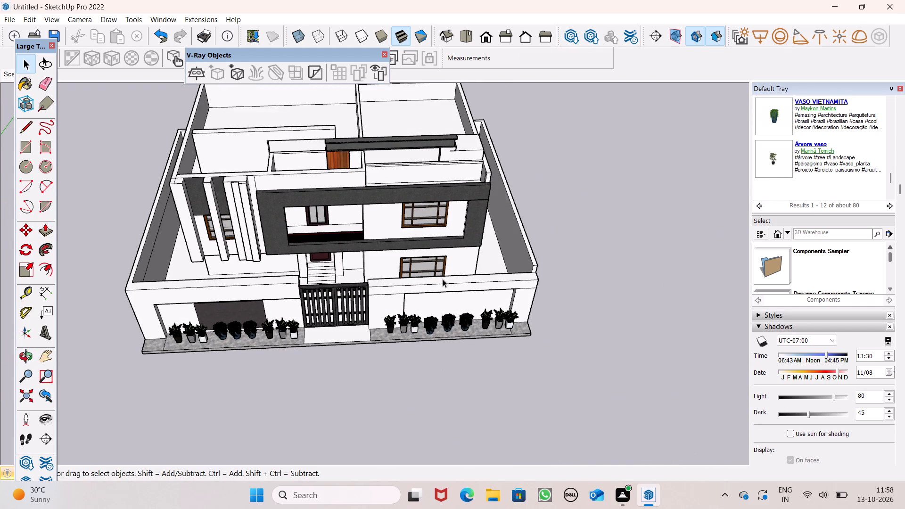
pyautogui.scroll(-5, 444, 264)
pyautogui.scroll(-2, 492, 268)
pyautogui.moveTo(507, 269); pyautogui.dragTo(489, 126, button='middle')
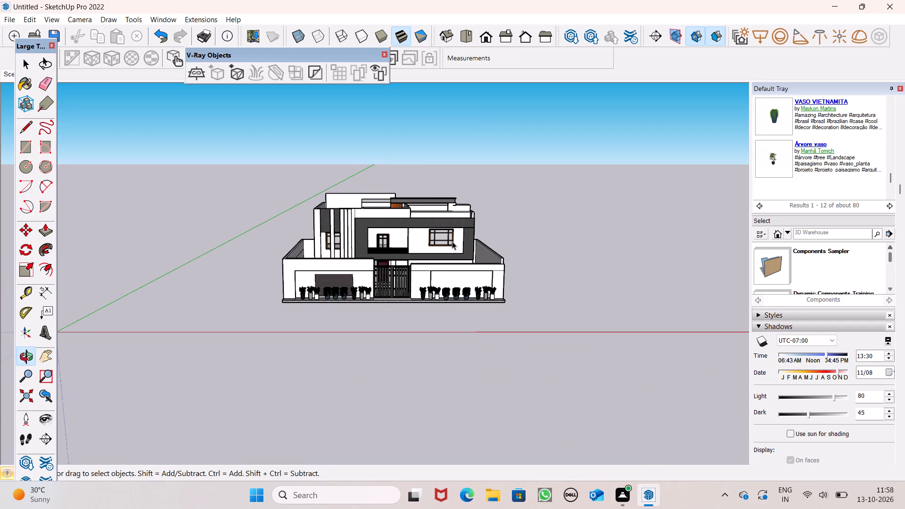
pyautogui.scroll(1, 439, 272)
pyautogui.scroll(-1, 439, 272)
pyautogui.scroll(8, 439, 272)
pyautogui.moveTo(408, 281); pyautogui.dragTo(487, 262, button='middle')
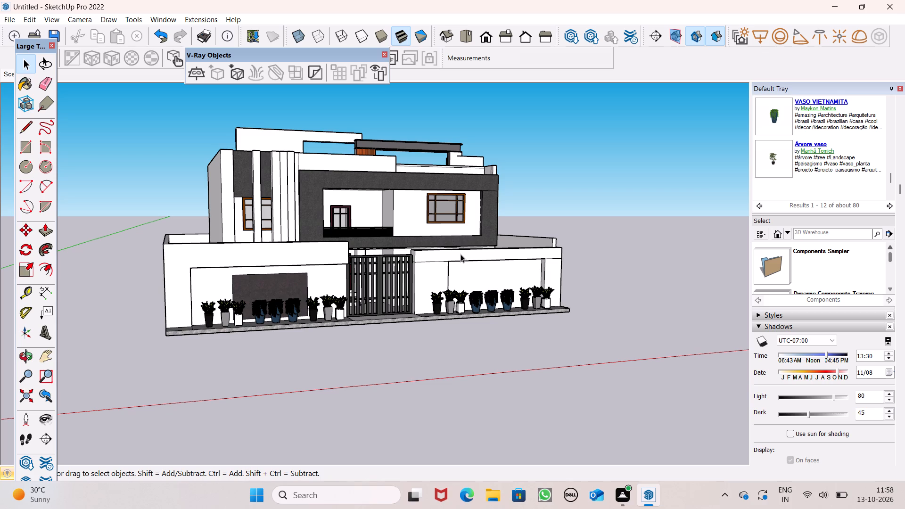
pyautogui.scroll(-3, 461, 254)
pyautogui.moveTo(476, 305); pyautogui.dragTo(365, 375, button='middle')
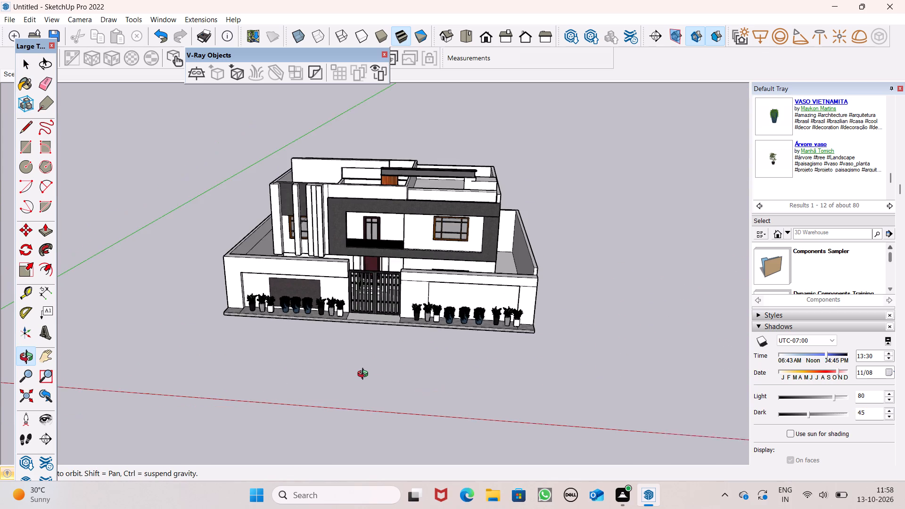
pyautogui.moveTo(365, 375); pyautogui.dragTo(366, 380, button='middle')
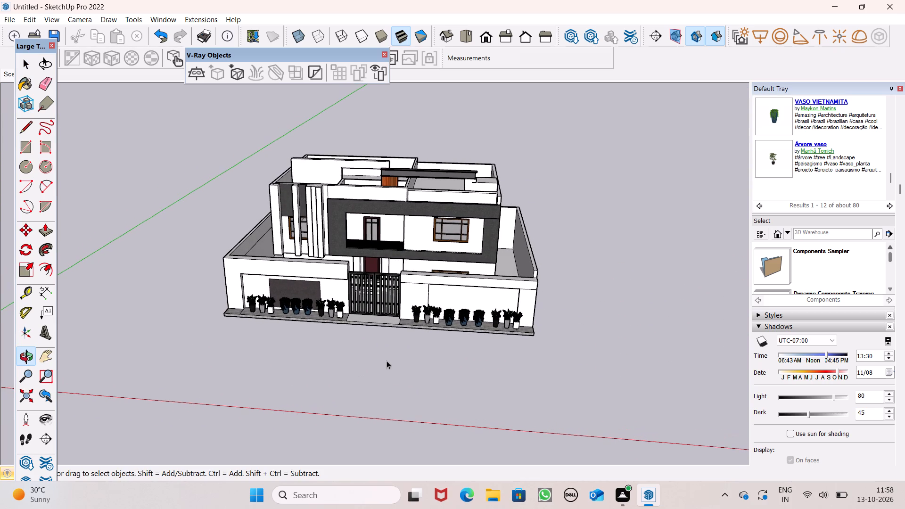
# Search the 3D Warehouse components for "road with car".
pyautogui.scroll(9, 825, 173)
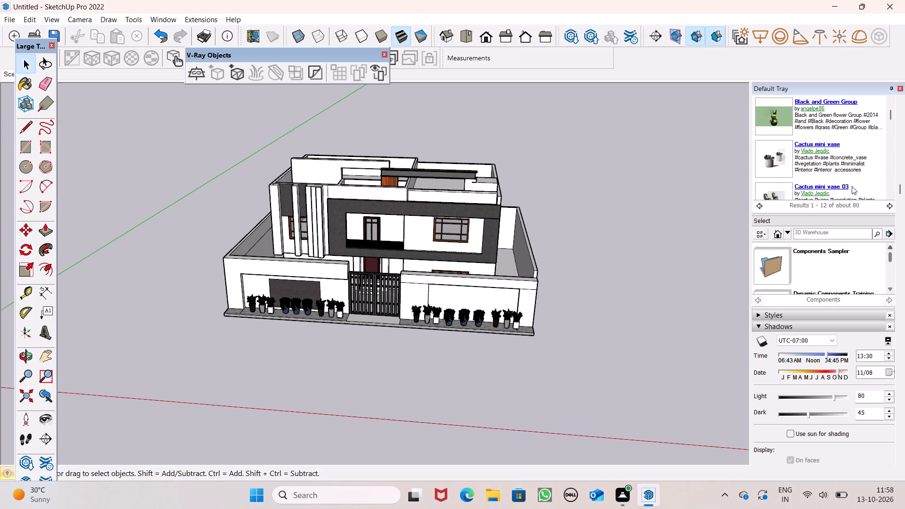
pyautogui.scroll(3, 853, 187)
pyautogui.scroll(4, 836, 223)
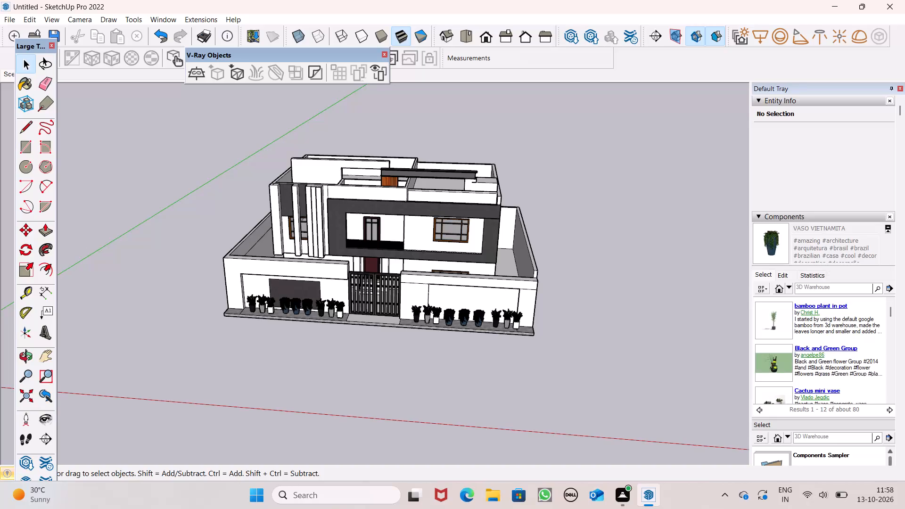
pyautogui.click(818, 293)
pyautogui.write('road with car')
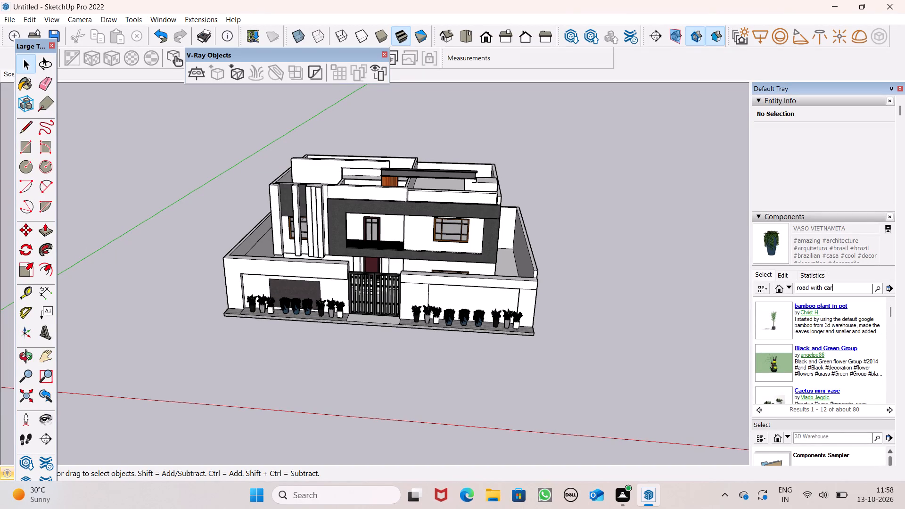
pyautogui.press('Return')
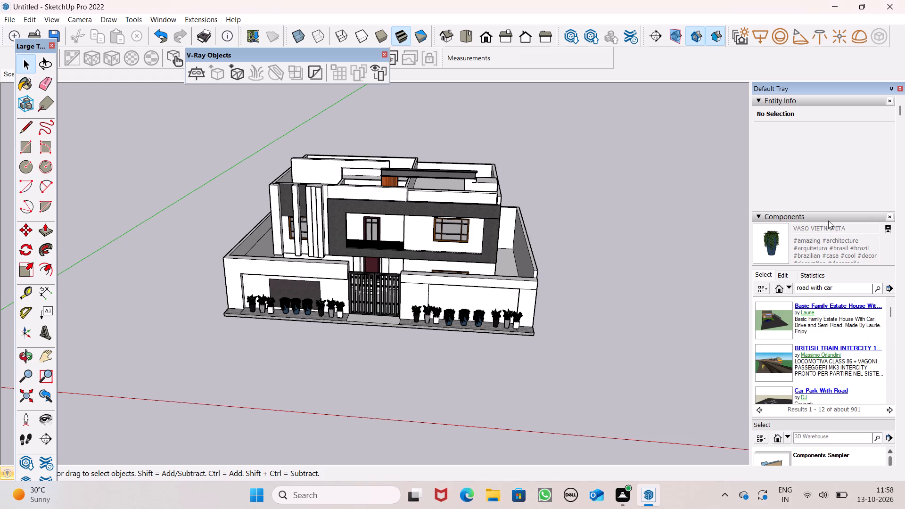
# Look through the 3D Warehouse results for "road with car" for a suitable road model.
pyautogui.scroll(-8, 809, 309)
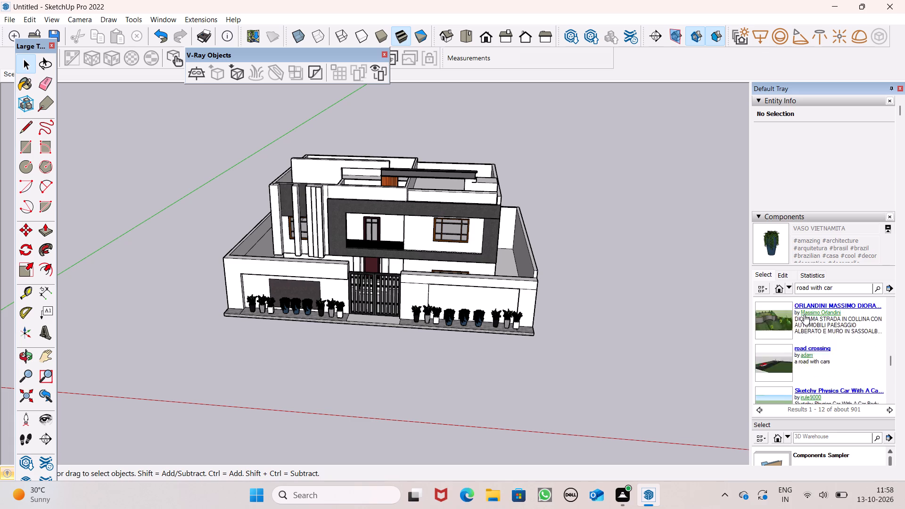
pyautogui.scroll(-4, 804, 314)
pyautogui.scroll(1, 799, 313)
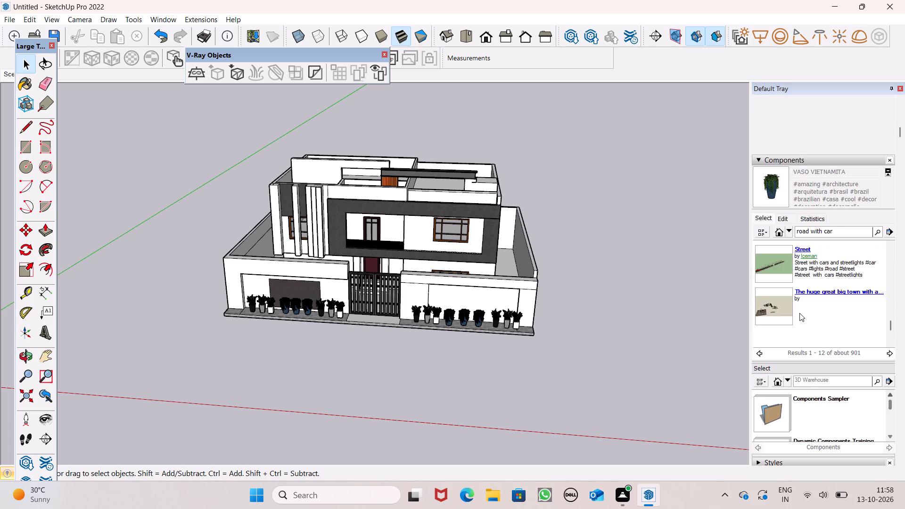
pyautogui.scroll(1, 799, 313)
pyautogui.scroll(-1, 799, 313)
pyautogui.scroll(8, 799, 313)
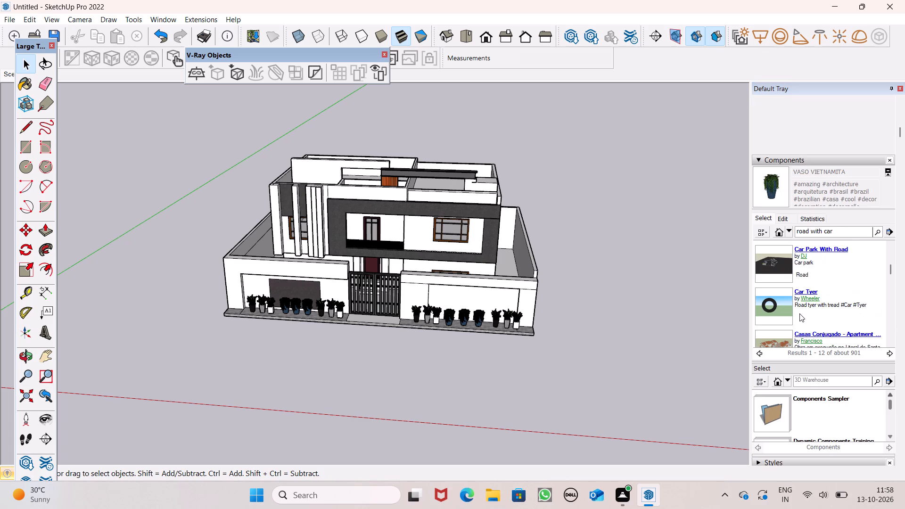
pyautogui.scroll(5, 799, 313)
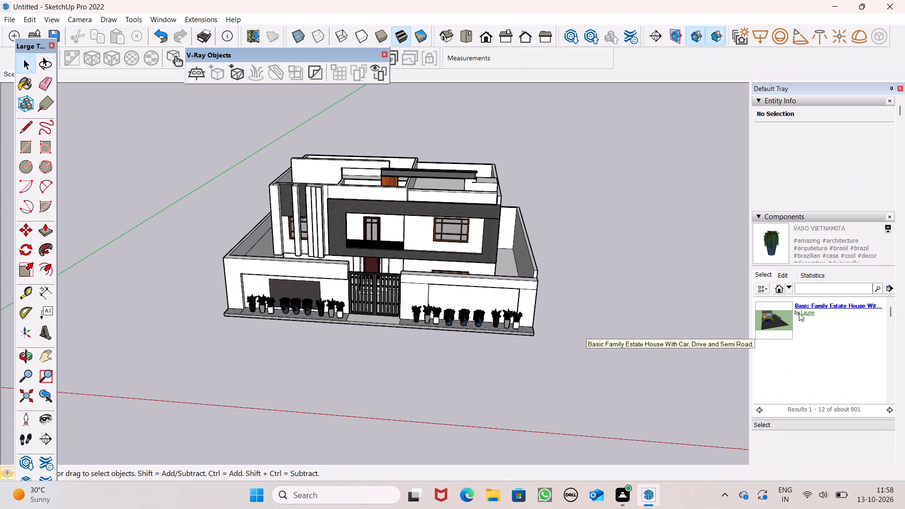
# Shorten the 3D Warehouse component search to "road" and run it.
pyautogui.click(849, 285)
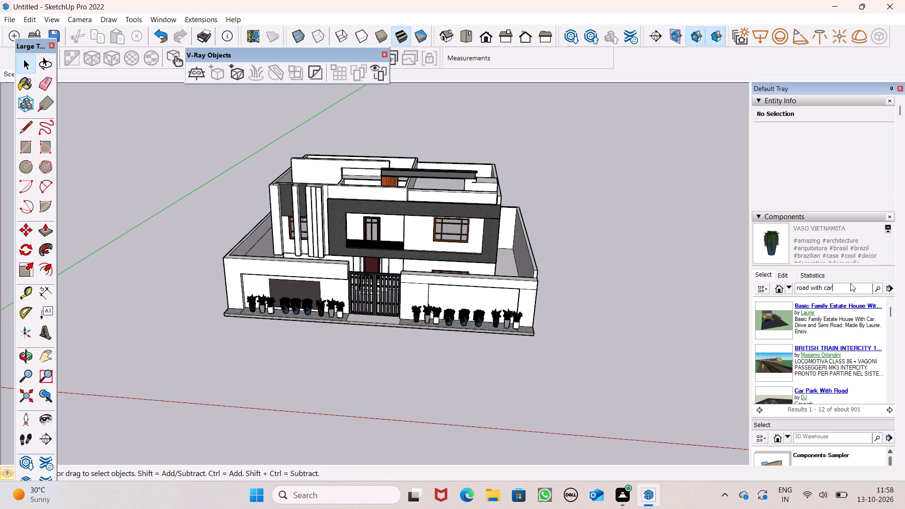
pyautogui.press('BackSpace')
pyautogui.press('BackSpace')
pyautogui.press('BackSpace')
pyautogui.press('BackSpace')
pyautogui.press('BackSpace')
pyautogui.press('BackSpace')
pyautogui.press('BackSpace')
pyautogui.press('BackSpace')
pyautogui.press('BackSpace')
pyautogui.press('Return')
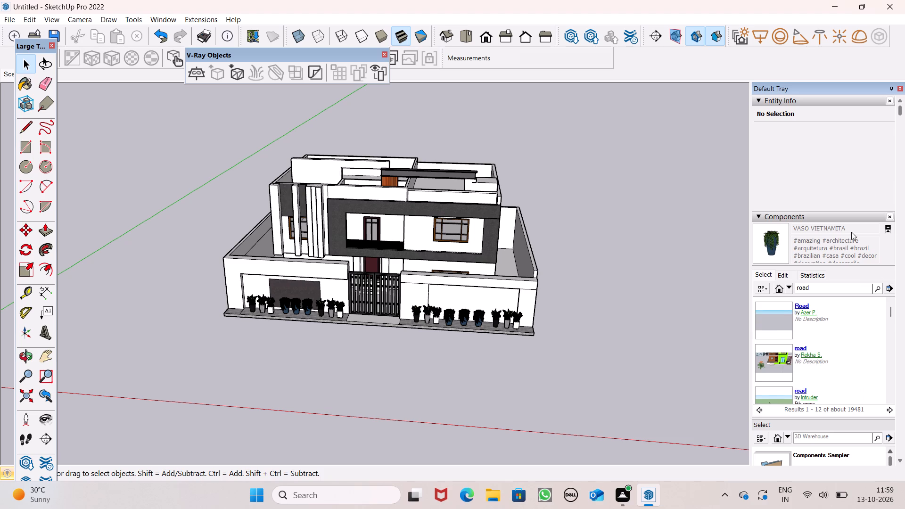
# Open the Sketchycat collection of roads and streets from the plain straight ROAD search result.
pyautogui.scroll(-6, 780, 362)
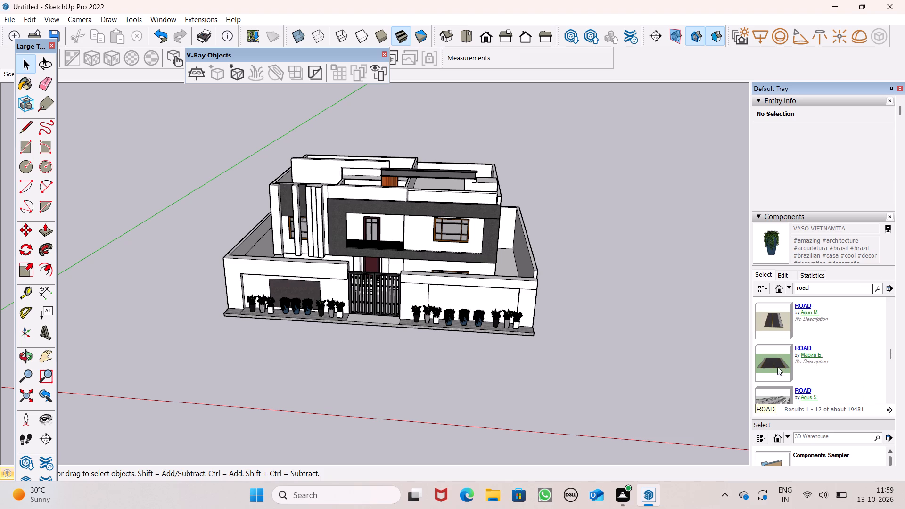
pyautogui.click(780, 322)
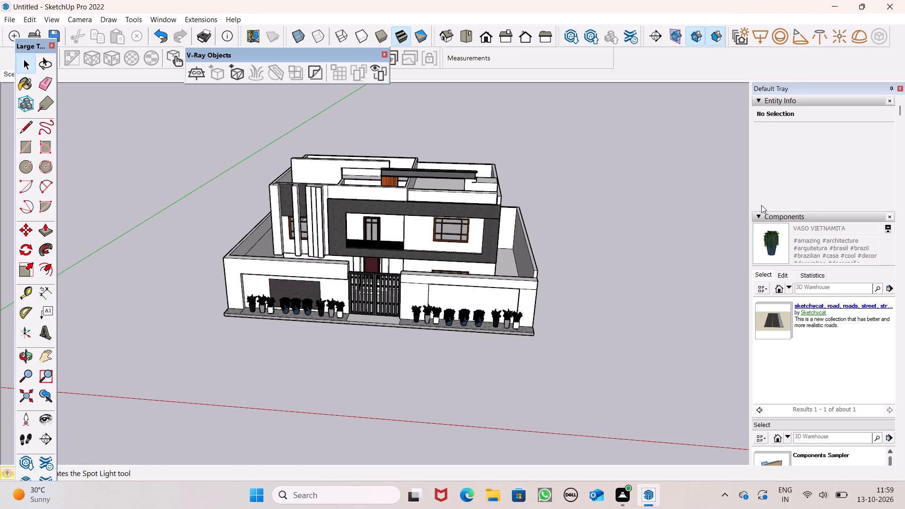
pyautogui.click(778, 324)
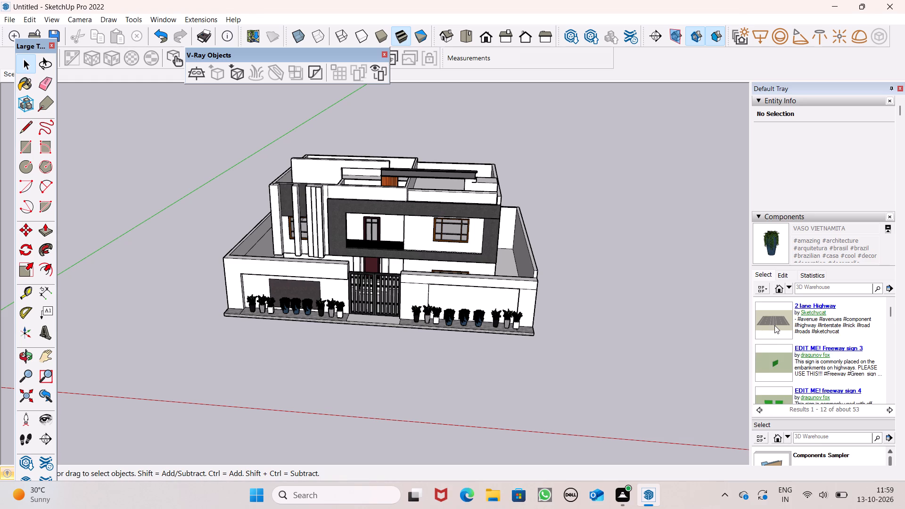
# Insert the "Road w/ end turnlane" component from the collection and place it on the ground beside the house's front corner.
pyautogui.scroll(-3, 774, 325)
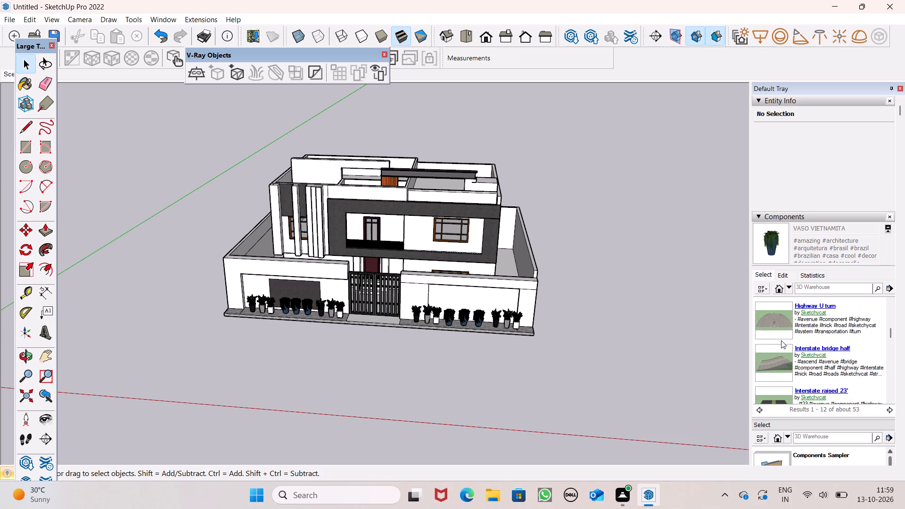
pyautogui.scroll(-3, 781, 340)
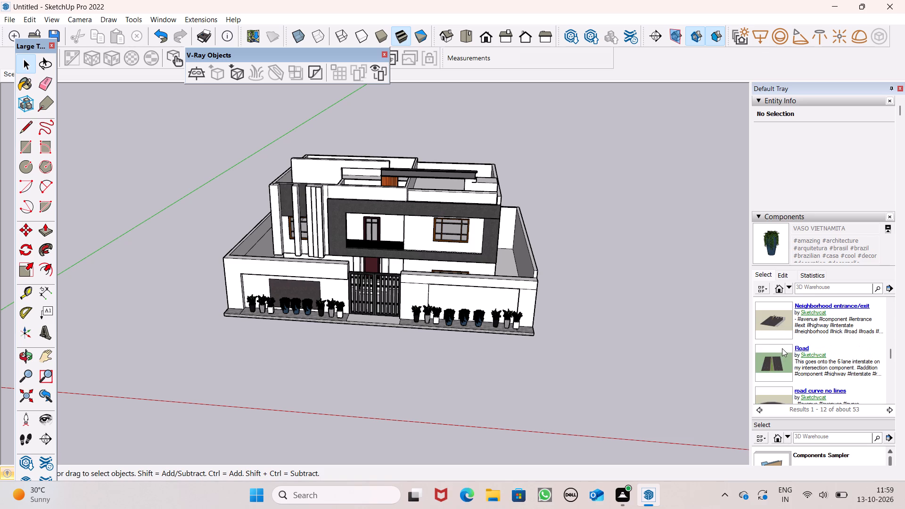
pyautogui.scroll(-3, 780, 357)
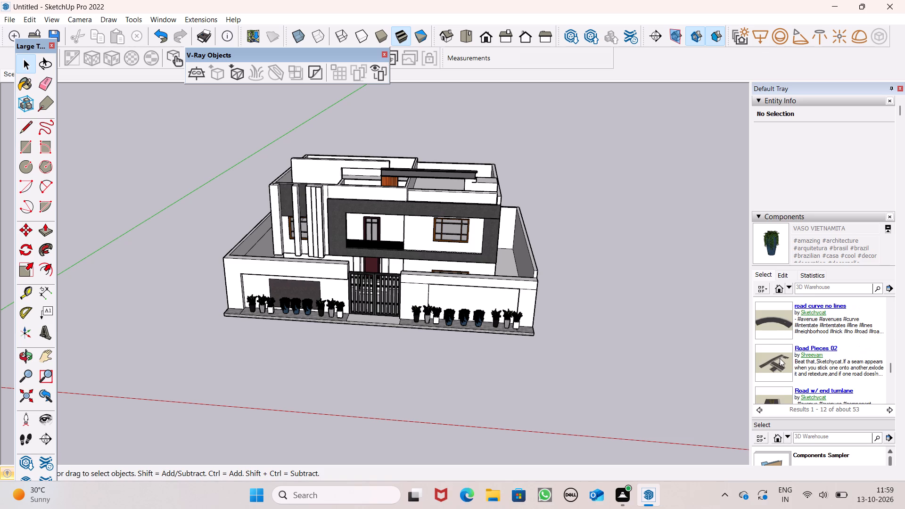
pyautogui.scroll(-1, 777, 363)
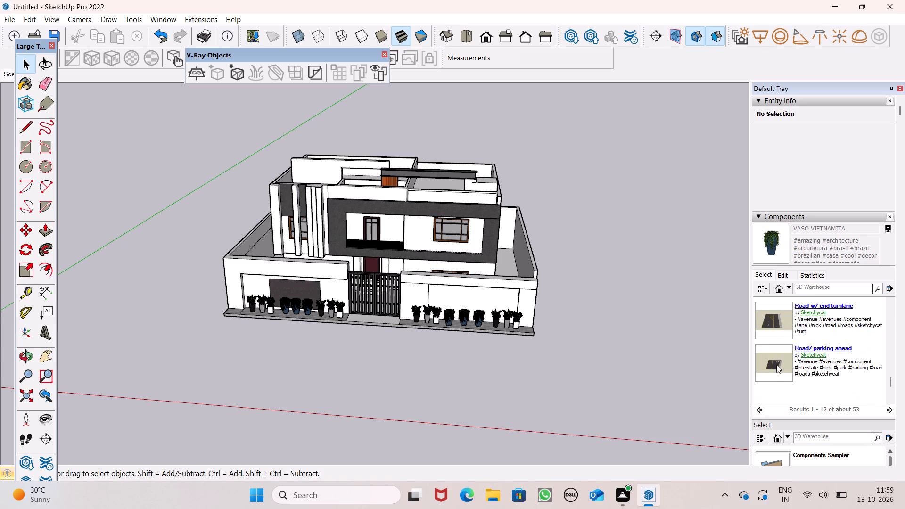
pyautogui.click(780, 322)
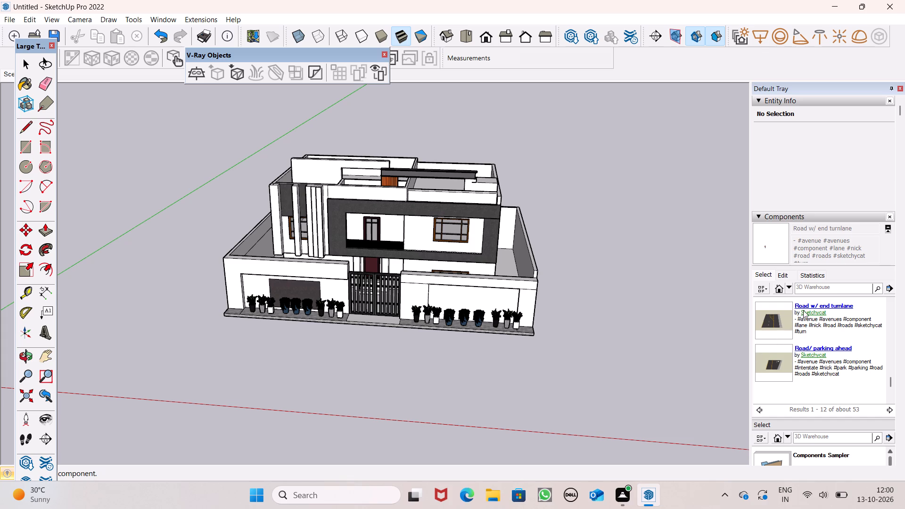
pyautogui.click(773, 314)
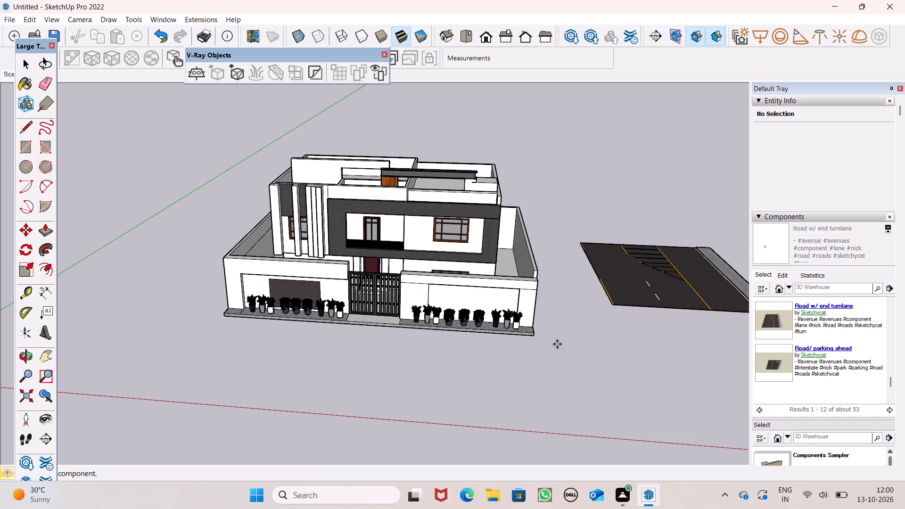
pyautogui.click(634, 406)
pyautogui.press('space')
# Examine the placed road's size and position relative to the house from several distances and angles, dismissing the chat notification.
pyautogui.scroll(-2, 447, 349)
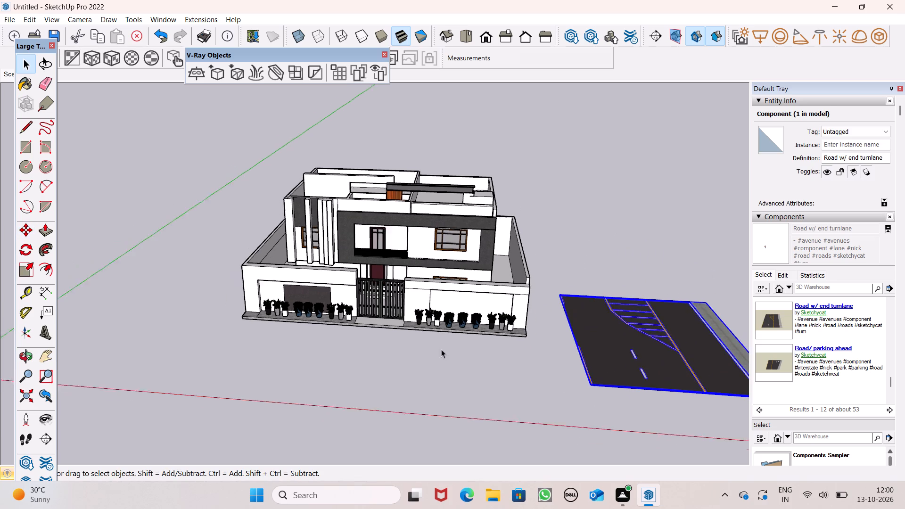
pyautogui.scroll(-2, 441, 349)
pyautogui.click(638, 375)
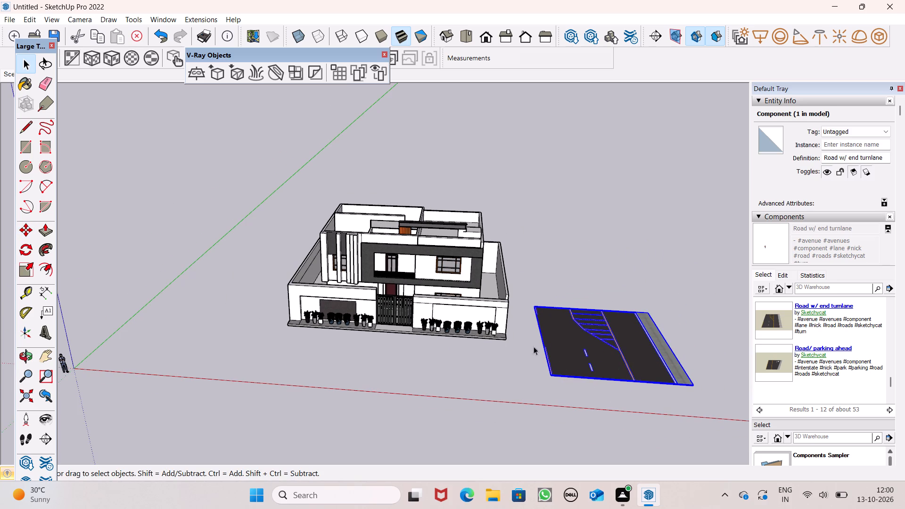
pyautogui.scroll(-6, 502, 345)
pyautogui.scroll(10, 616, 334)
pyautogui.scroll(-1, 624, 372)
pyautogui.scroll(2, 624, 372)
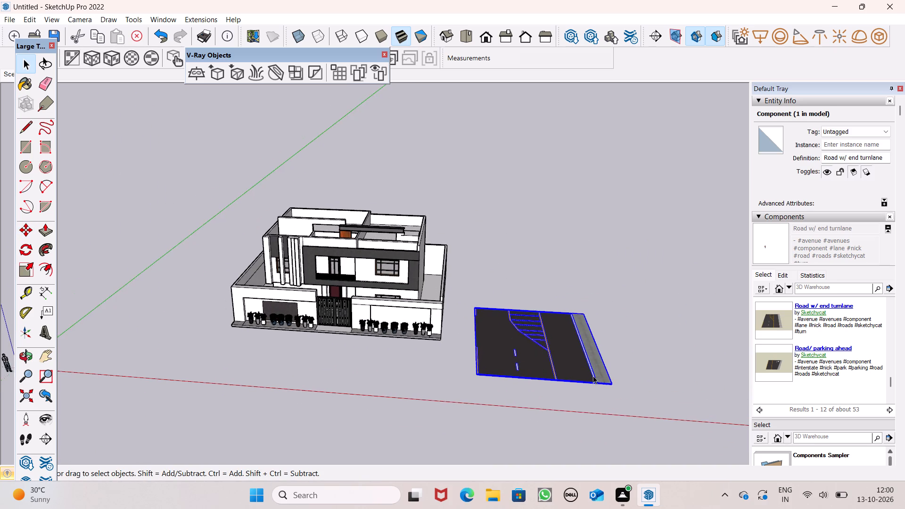
pyautogui.scroll(1, 593, 376)
pyautogui.scroll(-1, 593, 376)
pyautogui.scroll(2, 593, 376)
pyautogui.click(577, 394)
pyautogui.scroll(-2, 527, 348)
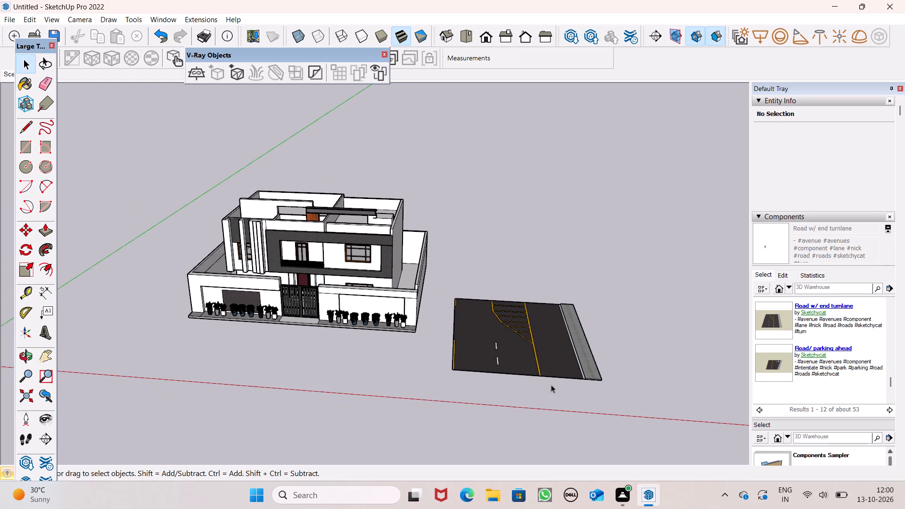
pyautogui.moveTo(565, 391); pyautogui.dragTo(455, 437, button='middle')
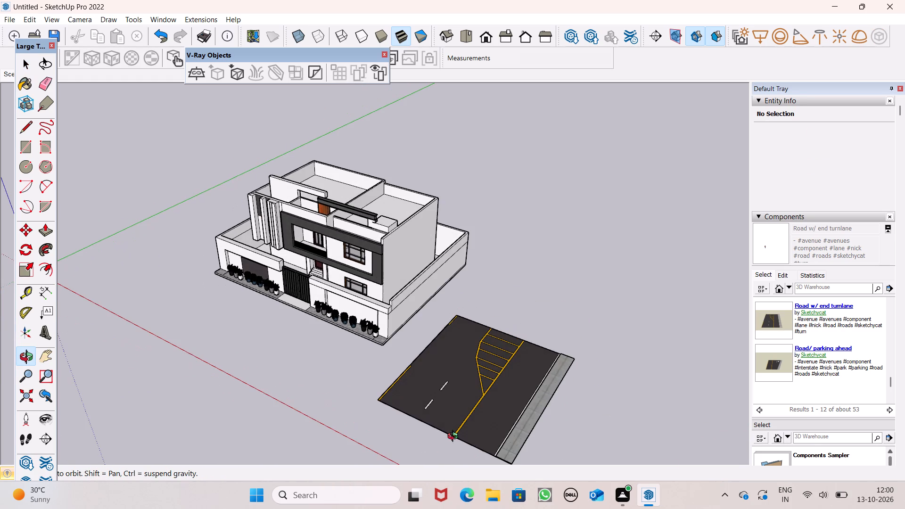
pyautogui.moveTo(455, 437); pyautogui.dragTo(510, 412, button='middle')
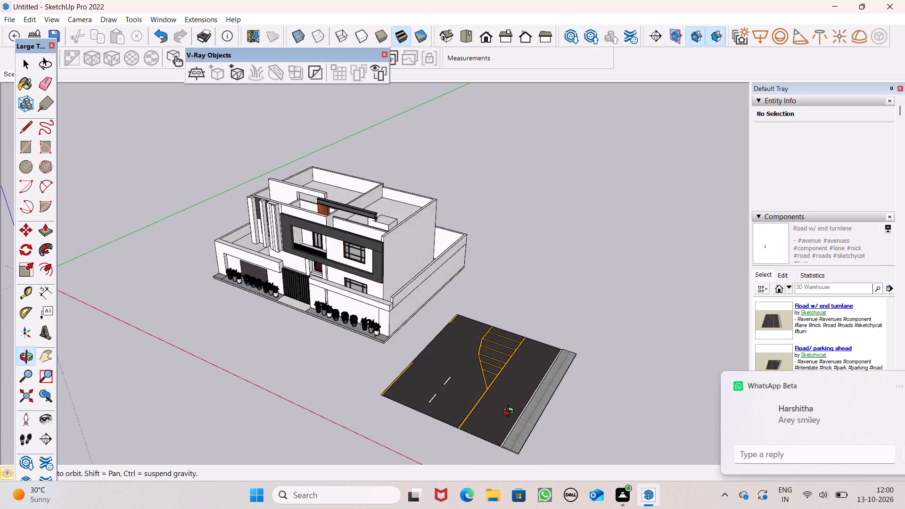
pyautogui.moveTo(510, 412); pyautogui.dragTo(551, 410, button='middle')
pyautogui.scroll(1, 559, 401)
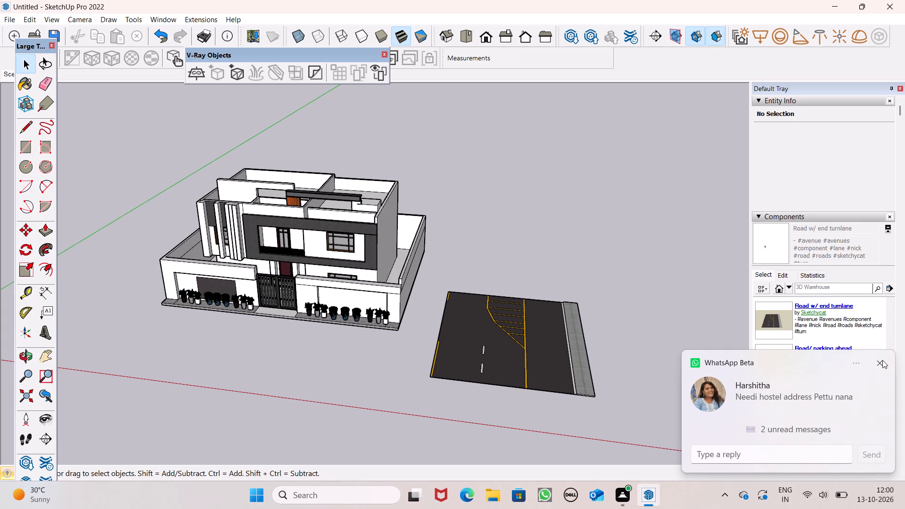
pyautogui.click(879, 368)
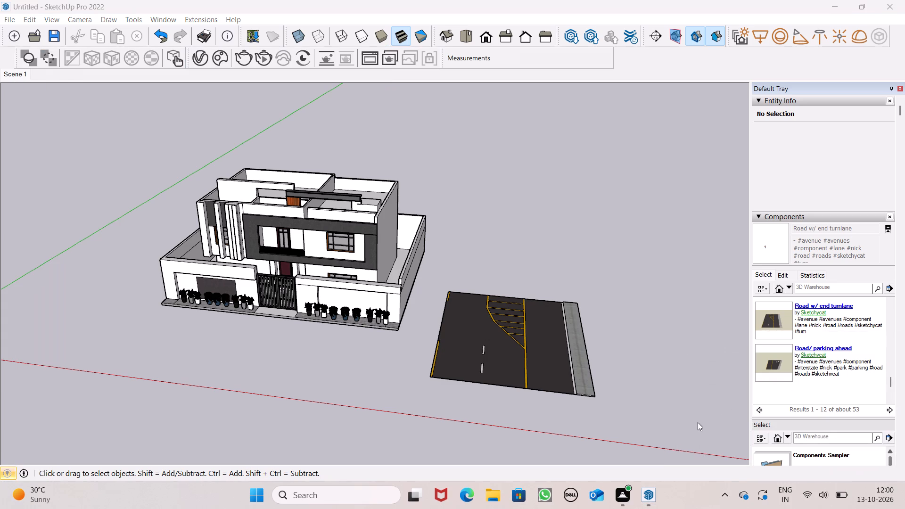
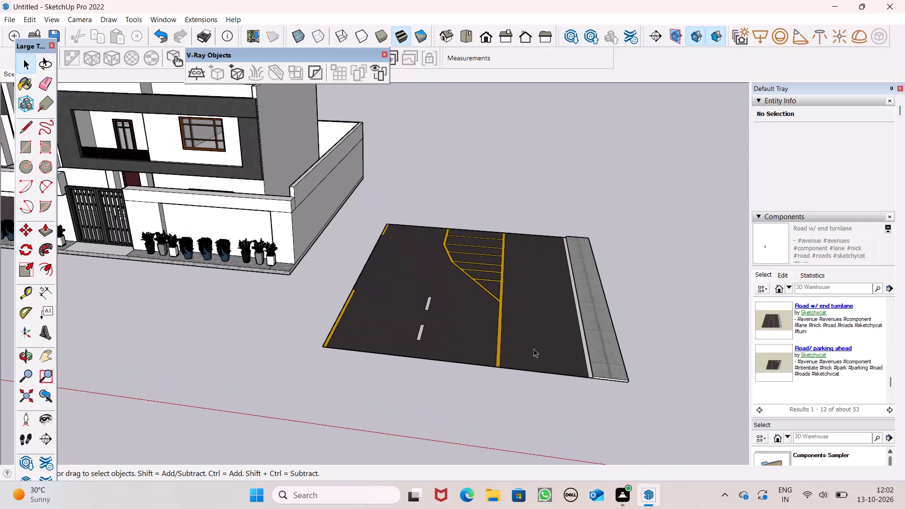
# Select the placed "Road w/ end turnlane" component beside the house and dismiss the chat notification.
pyautogui.click(532, 340)
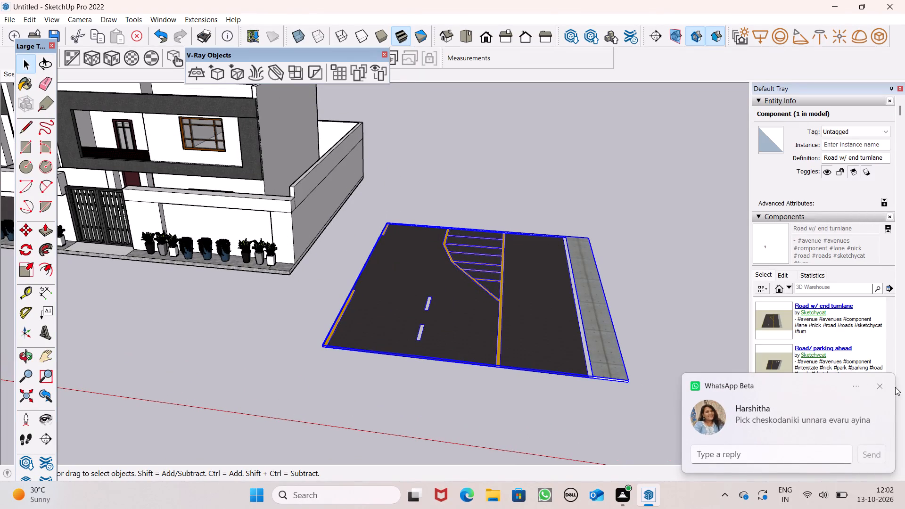
pyautogui.click(880, 388)
pyautogui.scroll(-4, 572, 357)
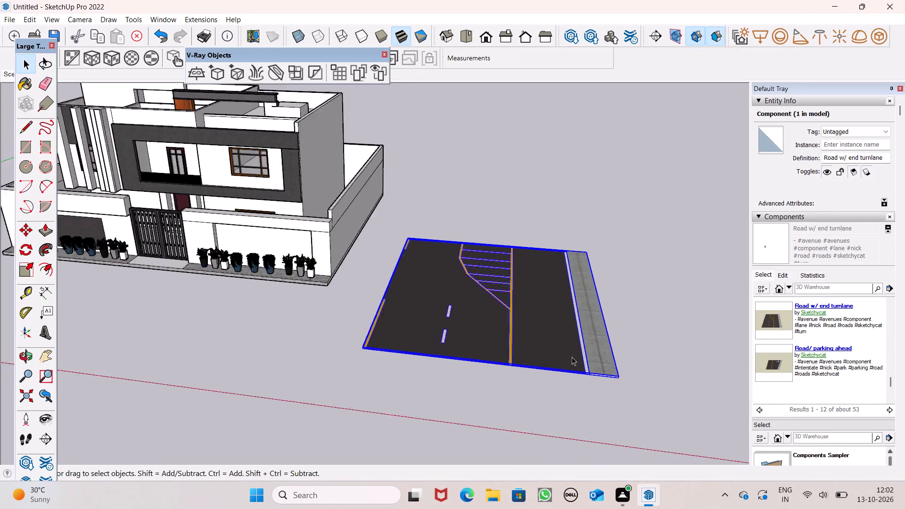
pyautogui.scroll(-3, 572, 357)
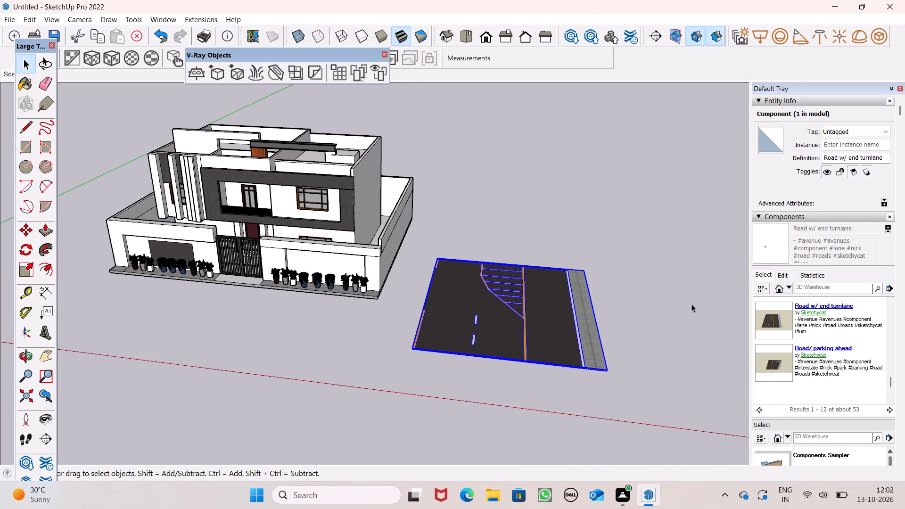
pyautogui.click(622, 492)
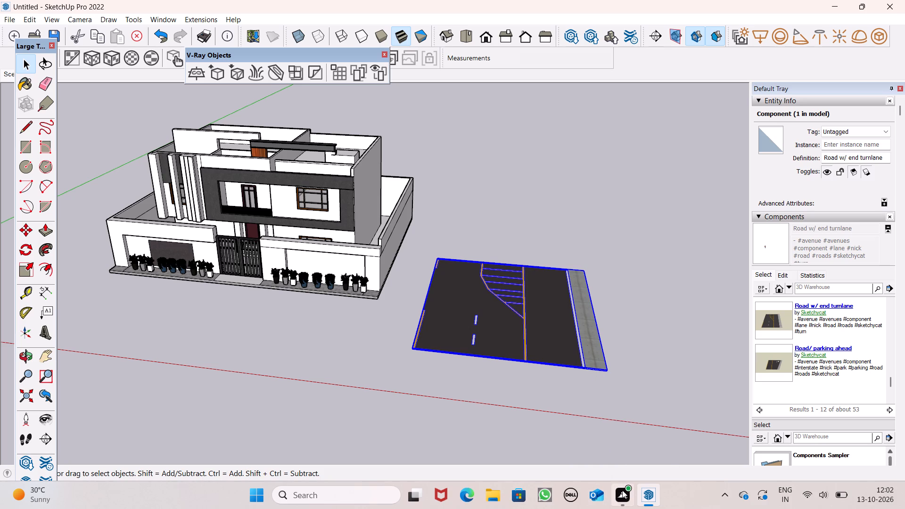
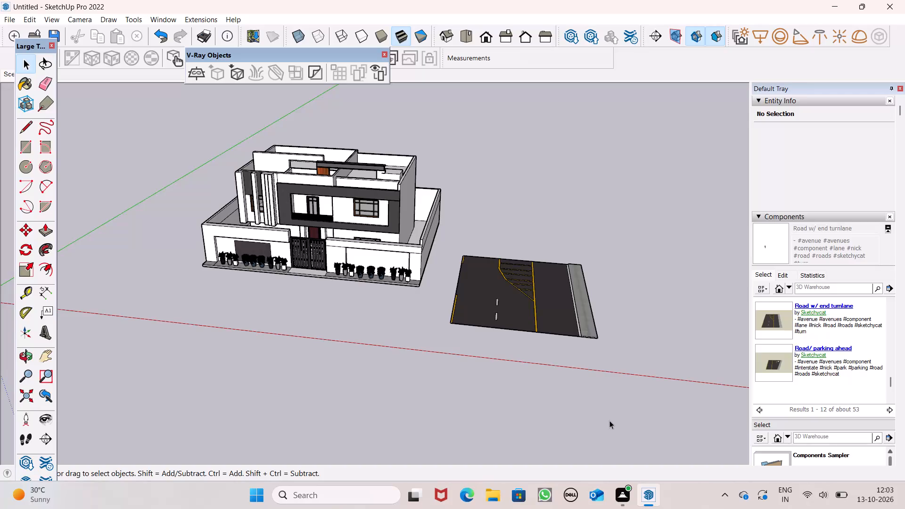
# Rotate the "Road w/ end turnlane" component 90 degrees so its sidewalk runs parallel to the house front.
pyautogui.moveTo(557, 313); pyautogui.dragTo(575, 346, button='middle')
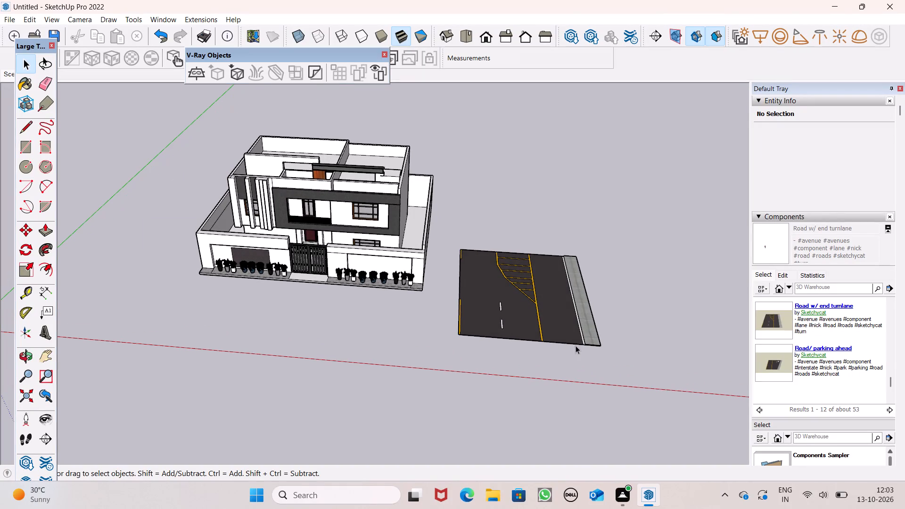
pyautogui.click(569, 336)
pyautogui.scroll(2, 569, 336)
pyautogui.scroll(-1, 569, 336)
pyautogui.scroll(1, 569, 336)
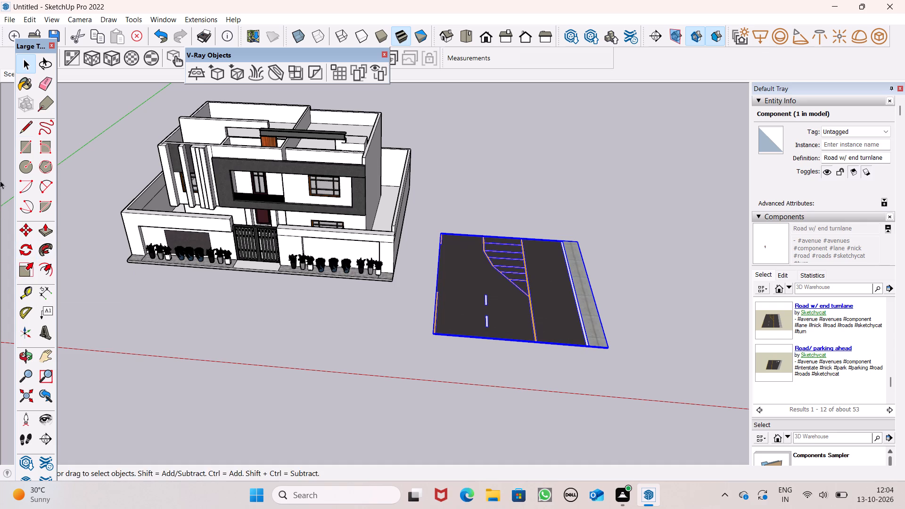
pyautogui.click(31, 251)
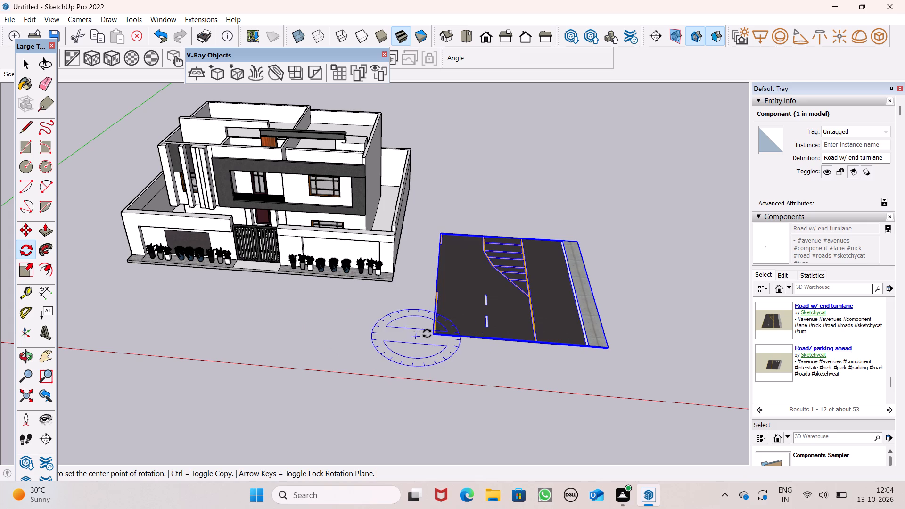
pyautogui.click(421, 335)
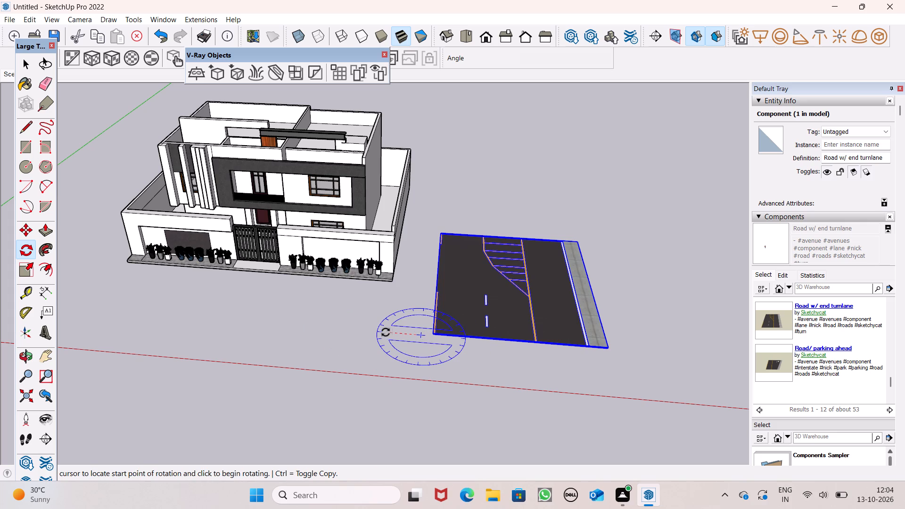
pyautogui.click(376, 332)
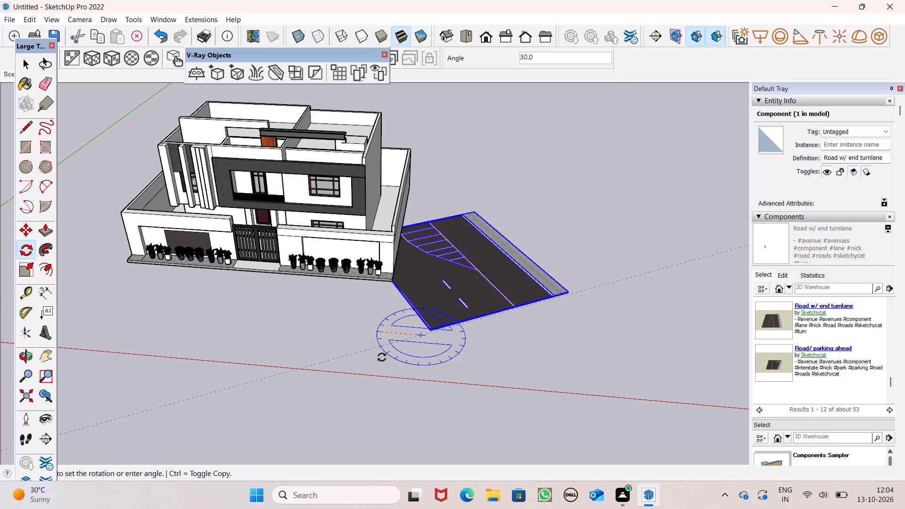
pyautogui.click(415, 365)
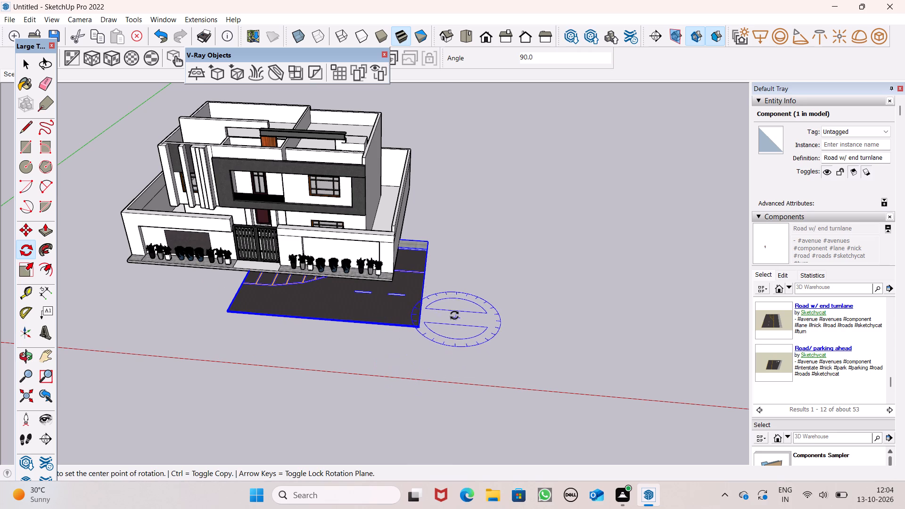
# Move the rotated road out from under the house onto the open ground in front of the gate.
pyautogui.press('space')
pyautogui.press('m')
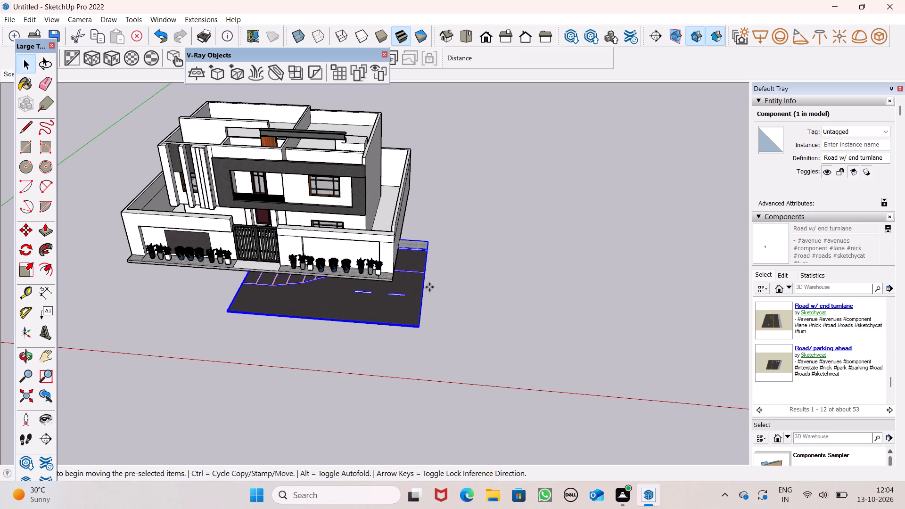
pyautogui.press('Return')
pyautogui.moveTo(416, 329); pyautogui.dragTo(361, 402)
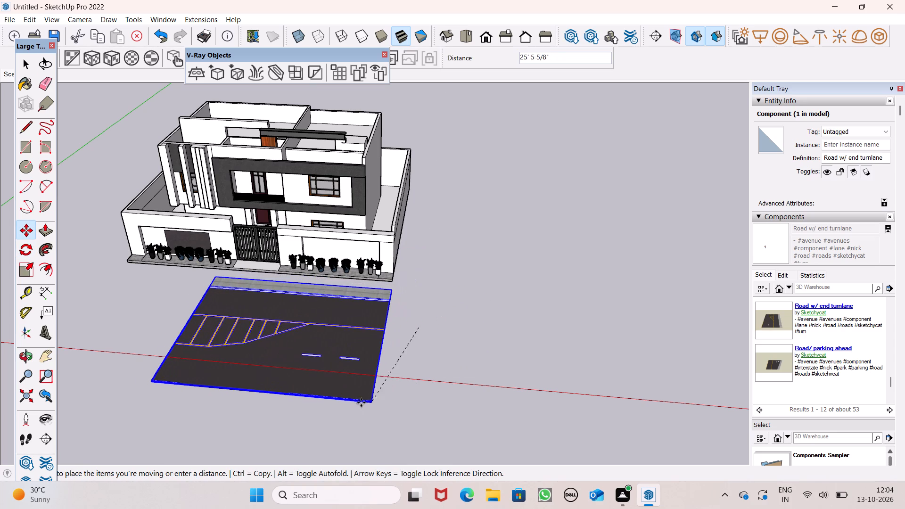
pyautogui.moveTo(361, 402); pyautogui.dragTo(298, 386)
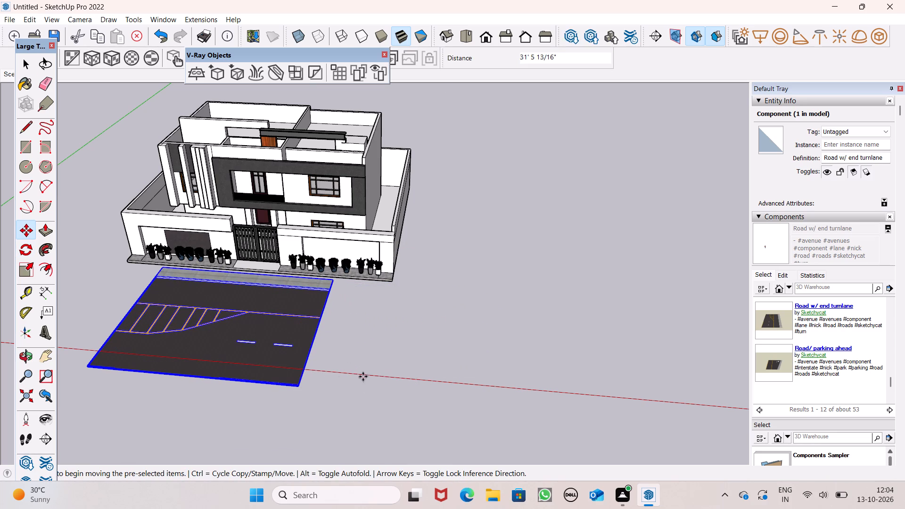
pyautogui.click(367, 374)
pyautogui.click(330, 378)
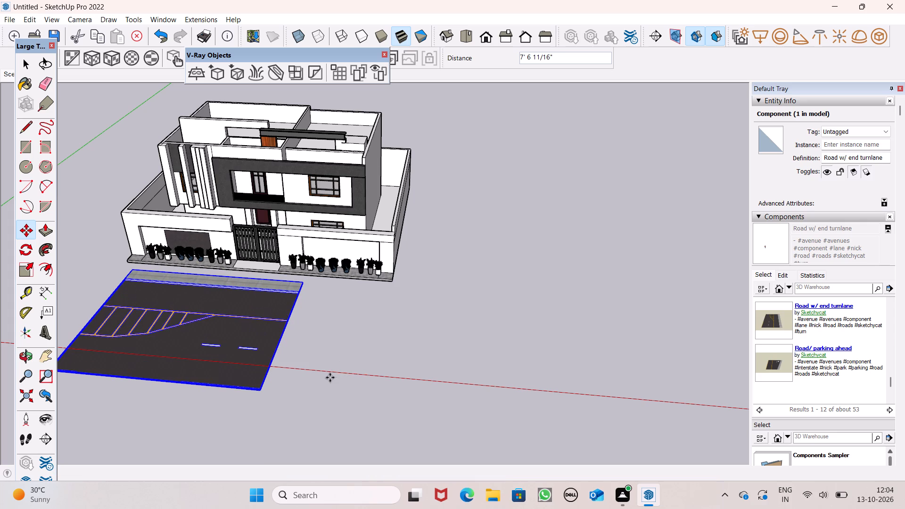
# Move the road closer to the house so its sidewalk sits beside the plant ledge.
pyautogui.moveTo(320, 337); pyautogui.dragTo(235, 393, button='middle')
pyautogui.scroll(5, 266, 317)
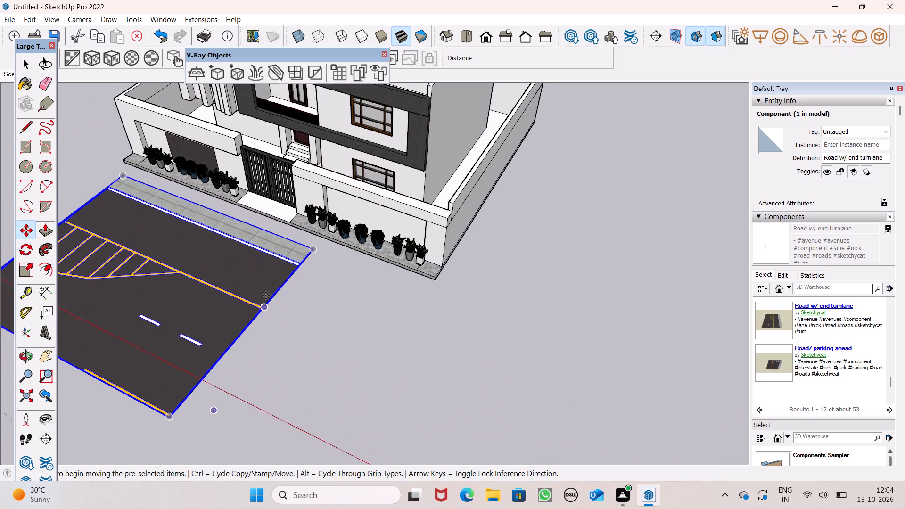
pyautogui.moveTo(319, 243); pyautogui.dragTo(322, 234)
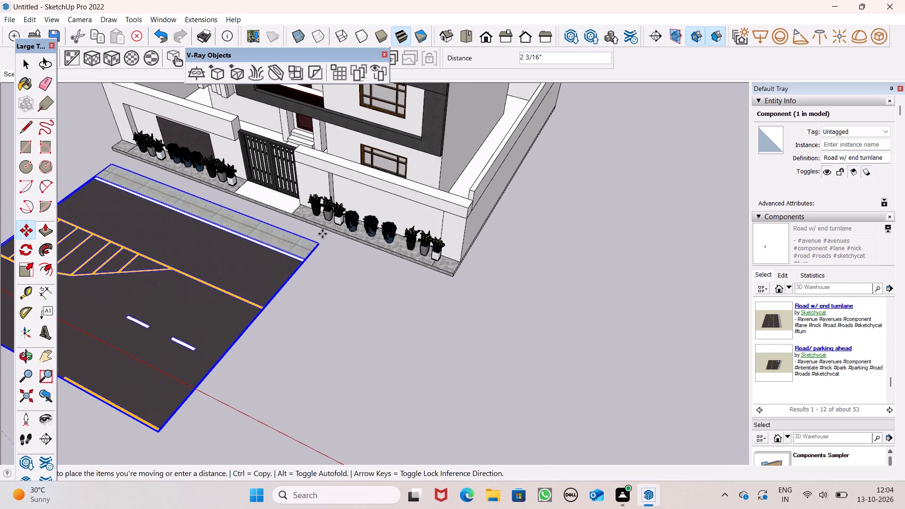
pyautogui.moveTo(322, 234); pyautogui.dragTo(321, 225)
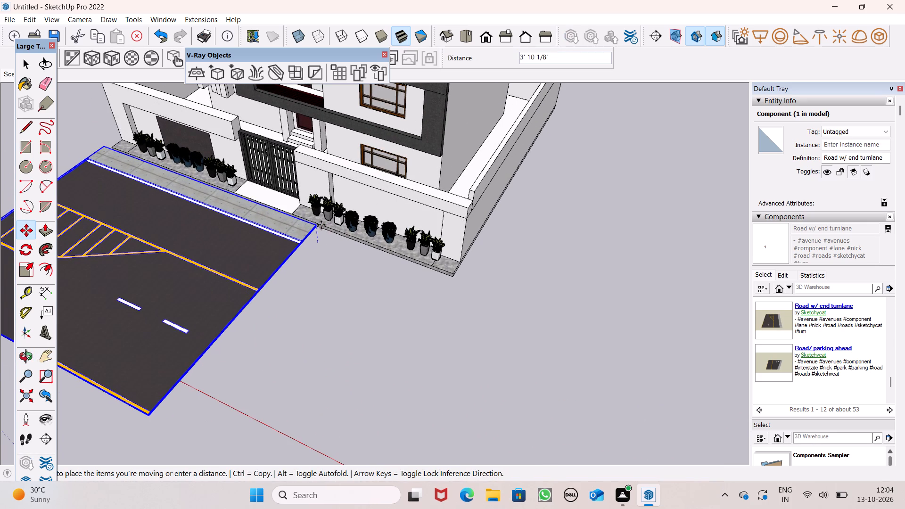
pyautogui.moveTo(321, 225); pyautogui.dragTo(325, 227)
pyautogui.click(325, 227)
pyautogui.scroll(-1, 334, 244)
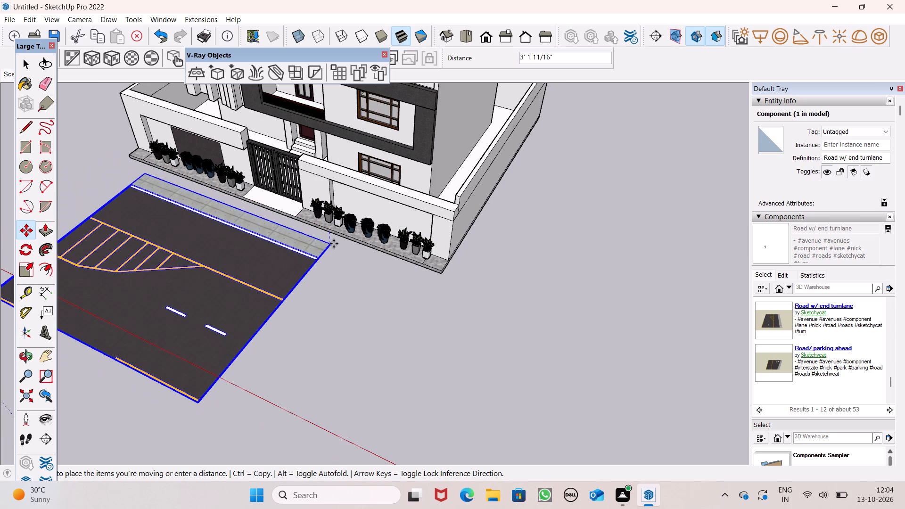
pyautogui.click(343, 238)
# Move the road by its sidewalk corner about 7 1/4" so it meets the base of the plant ledge.
pyautogui.moveTo(377, 287); pyautogui.dragTo(324, 185, button='middle')
pyautogui.scroll(1, 324, 185)
pyautogui.scroll(1, 338, 230)
pyautogui.scroll(-1, 339, 235)
pyautogui.scroll(6, 341, 238)
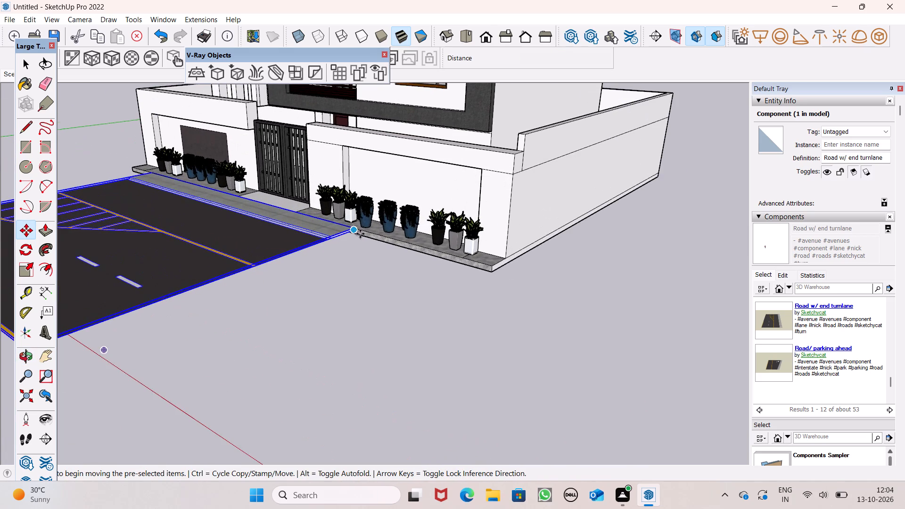
pyautogui.scroll(1, 360, 234)
pyautogui.scroll(-1, 361, 230)
pyautogui.scroll(19, 361, 230)
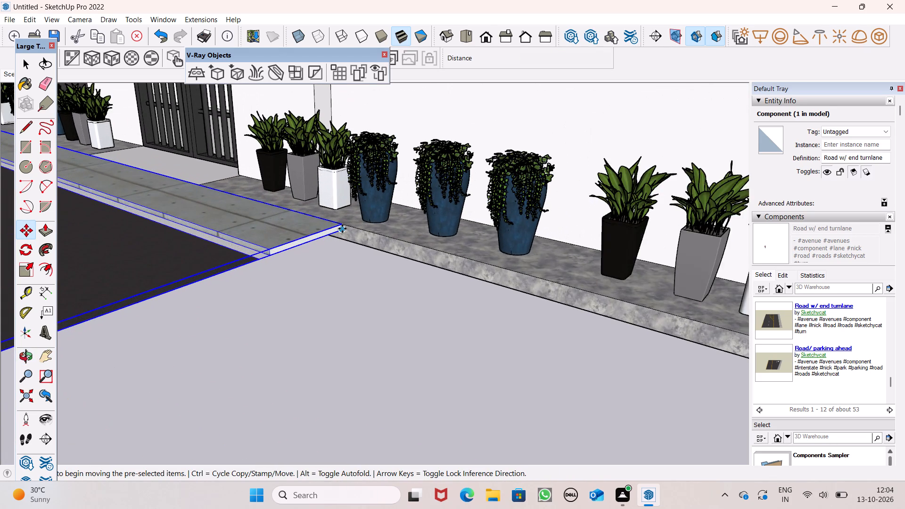
pyautogui.moveTo(342, 229); pyautogui.dragTo(351, 243)
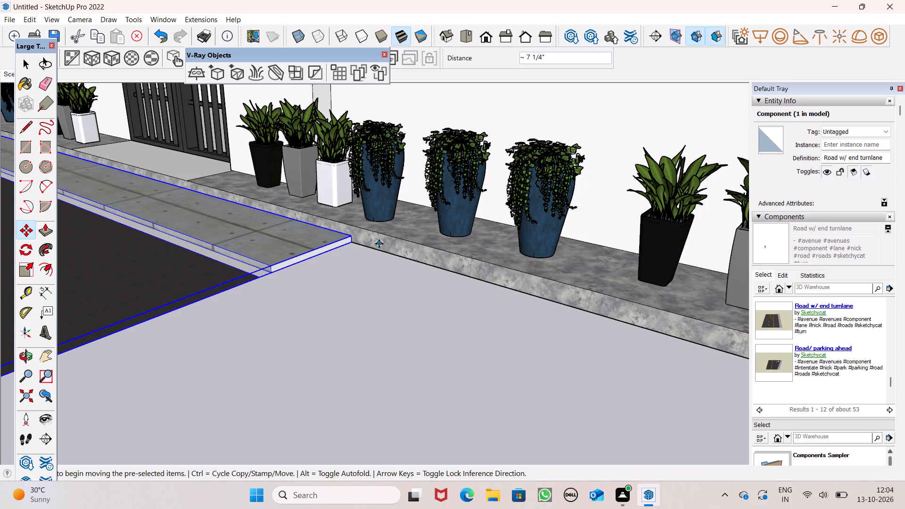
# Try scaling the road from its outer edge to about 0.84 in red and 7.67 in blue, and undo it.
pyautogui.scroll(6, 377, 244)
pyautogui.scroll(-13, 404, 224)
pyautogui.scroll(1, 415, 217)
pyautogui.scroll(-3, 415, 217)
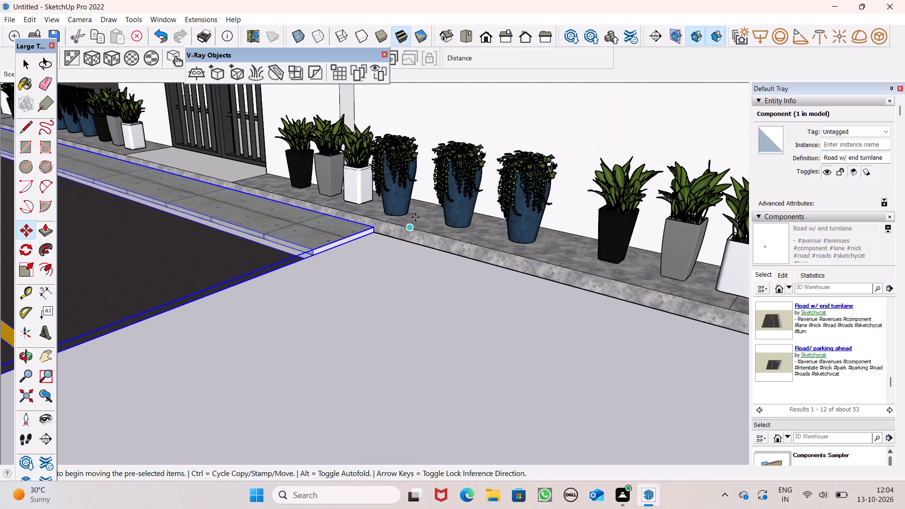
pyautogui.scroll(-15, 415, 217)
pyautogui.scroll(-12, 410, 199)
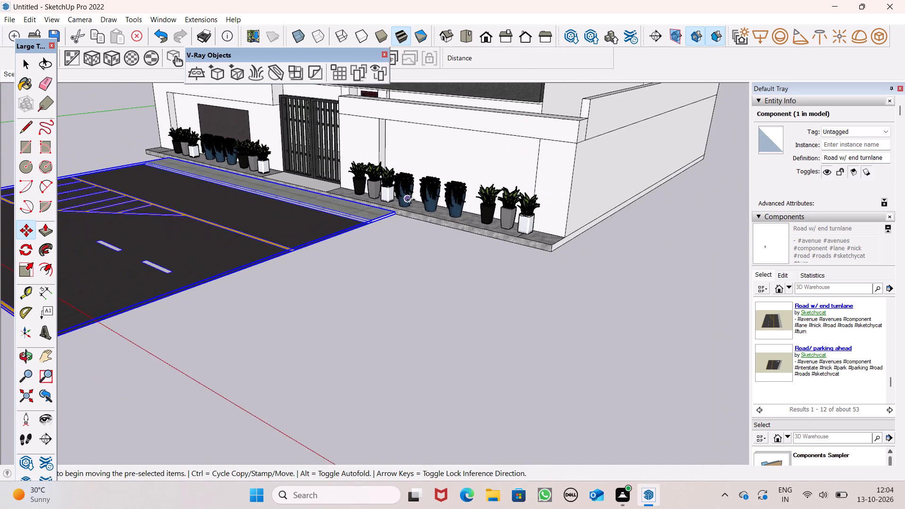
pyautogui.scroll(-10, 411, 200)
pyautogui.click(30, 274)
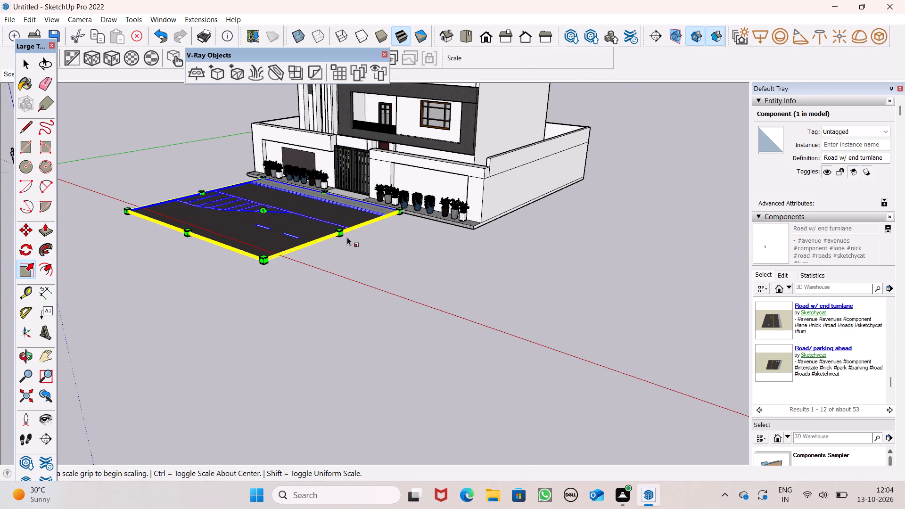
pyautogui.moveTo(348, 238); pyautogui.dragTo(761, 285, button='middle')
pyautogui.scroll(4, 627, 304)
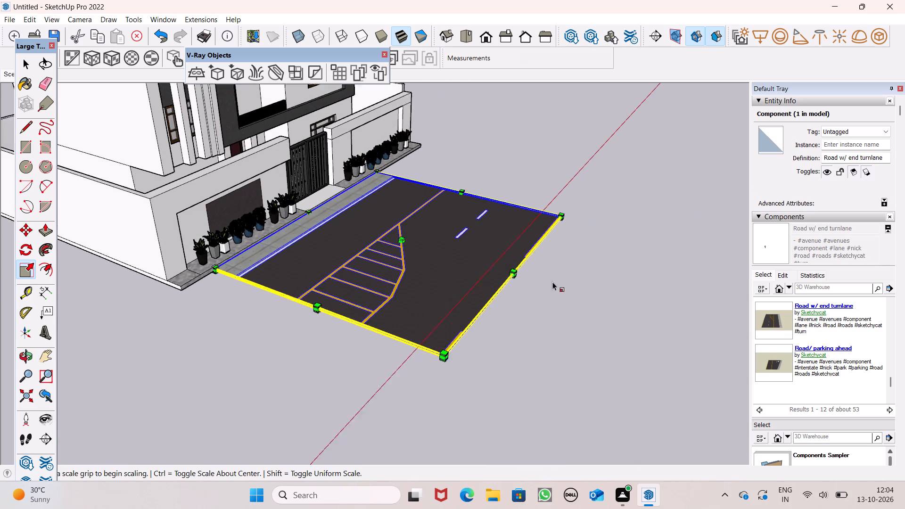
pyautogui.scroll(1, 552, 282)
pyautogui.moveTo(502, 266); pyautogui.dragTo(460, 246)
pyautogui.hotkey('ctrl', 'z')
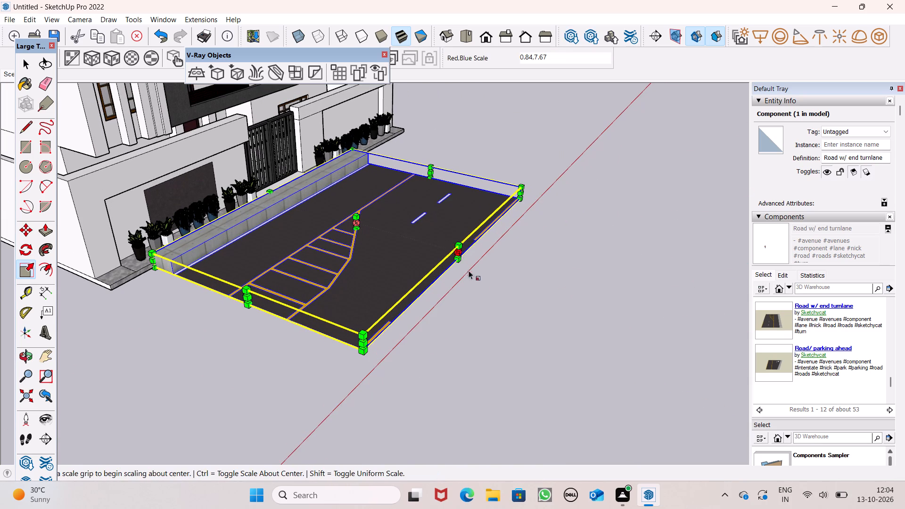
# Narrow the road from its outer edge with a red-axis scale of about 0.88.
pyautogui.moveTo(506, 292); pyautogui.dragTo(453, 240, button='middle')
pyautogui.scroll(7, 466, 249)
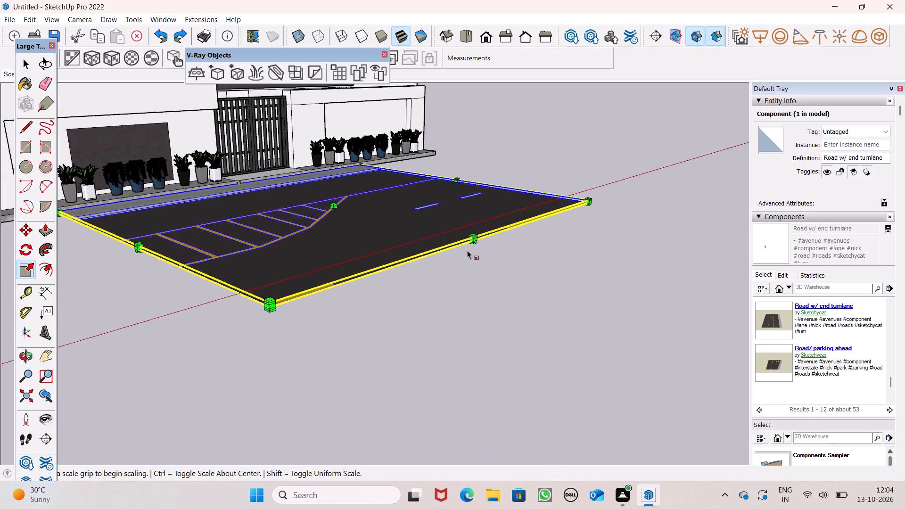
pyautogui.scroll(16, 467, 250)
pyautogui.scroll(7, 475, 230)
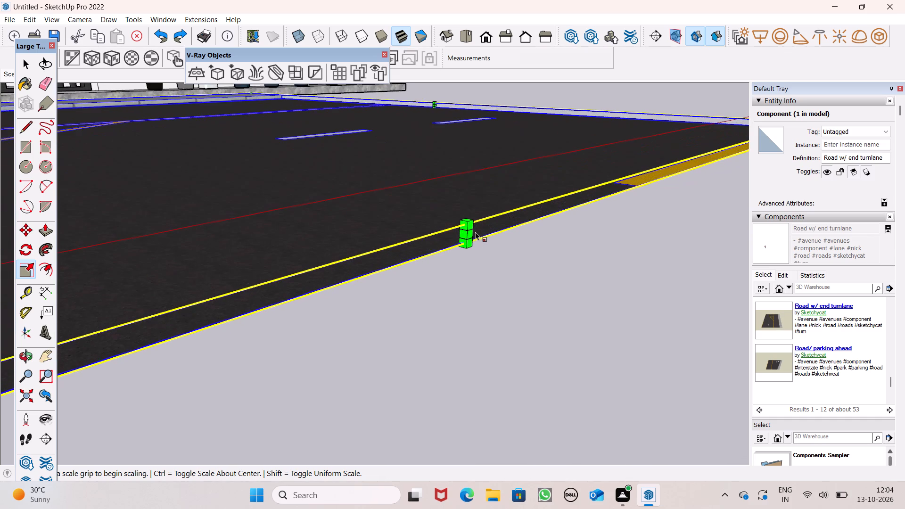
pyautogui.scroll(5, 475, 232)
pyautogui.moveTo(460, 235); pyautogui.dragTo(332, 187)
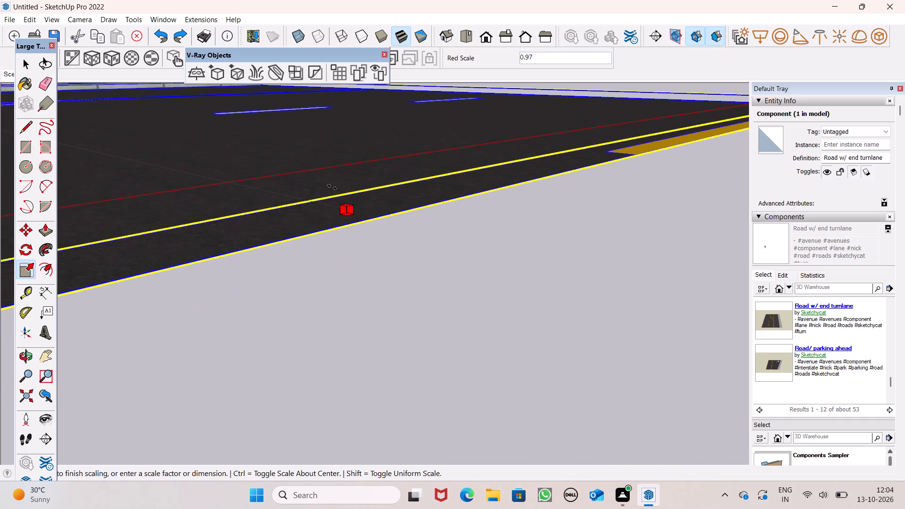
pyautogui.moveTo(332, 187); pyautogui.dragTo(215, 134)
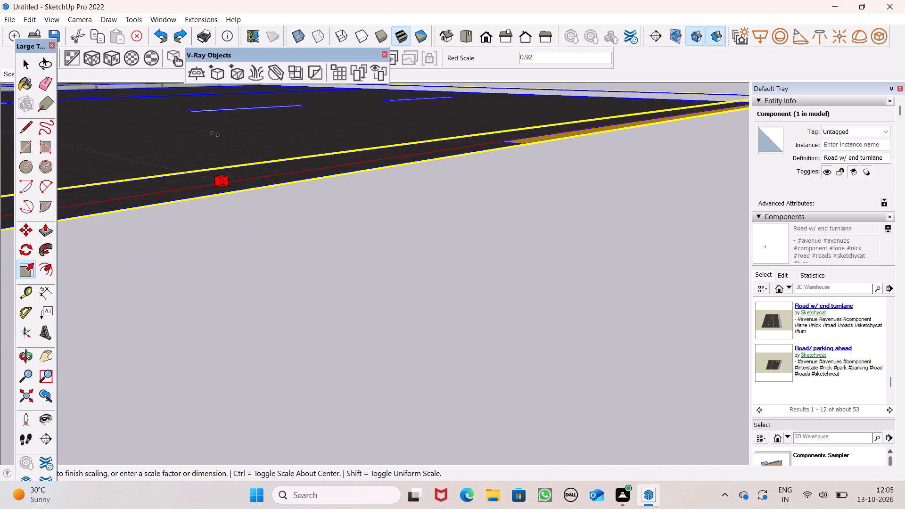
pyautogui.moveTo(215, 134); pyautogui.dragTo(151, 92)
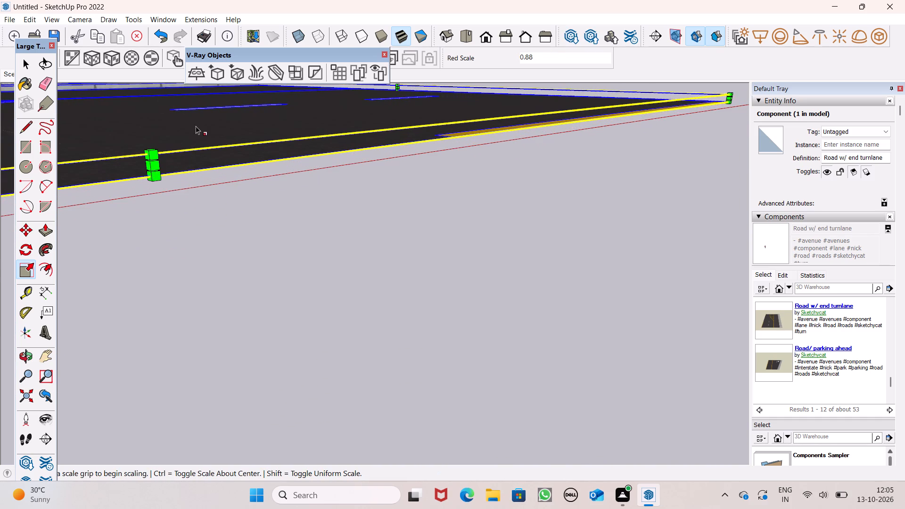
# Narrow the road further toward the house by scaling its outer edge along the red axis only.
pyautogui.scroll(-6, 209, 136)
pyautogui.scroll(-1, 350, 180)
pyautogui.scroll(1, 351, 181)
pyautogui.scroll(-1, 352, 182)
pyautogui.scroll(1, 353, 184)
pyautogui.scroll(-2, 354, 185)
pyautogui.scroll(-13, 420, 164)
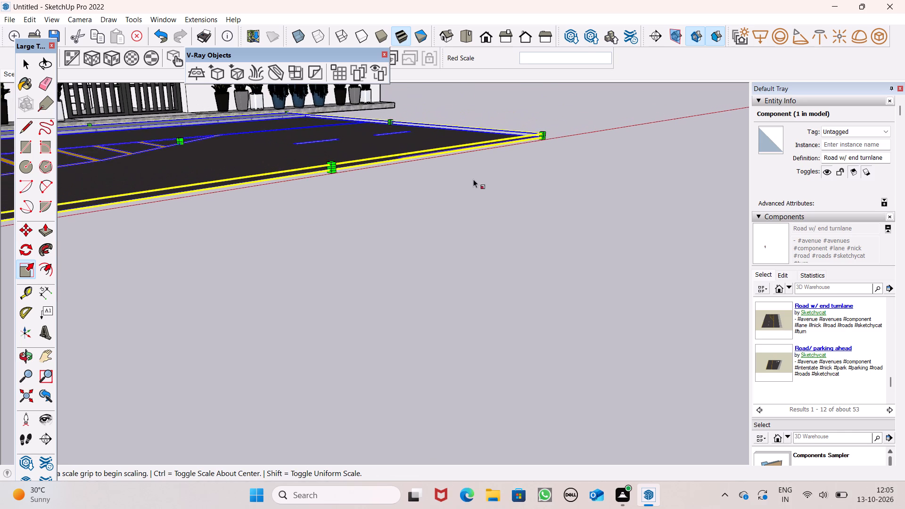
pyautogui.scroll(-7, 481, 172)
pyautogui.scroll(1, 487, 158)
pyautogui.scroll(-3, 487, 158)
pyautogui.scroll(1, 493, 165)
pyautogui.moveTo(493, 166); pyautogui.dragTo(512, 244, button='middle')
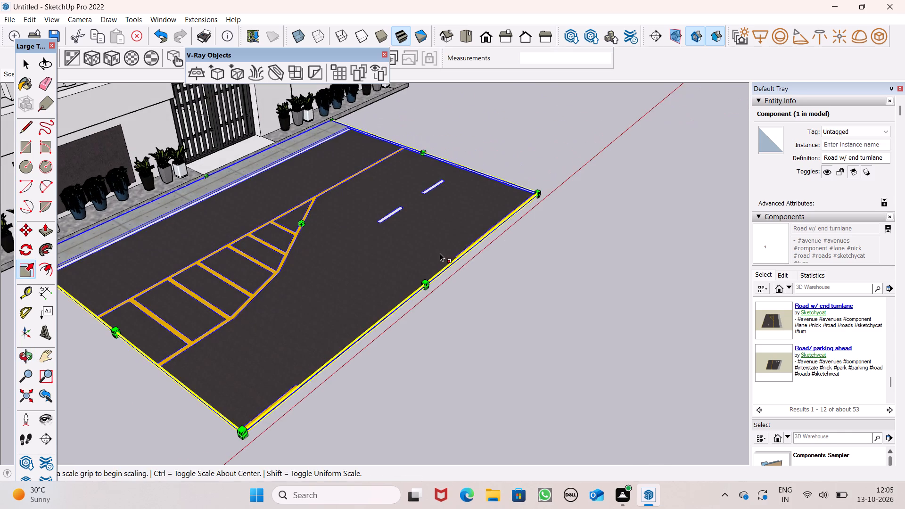
pyautogui.scroll(20, 438, 256)
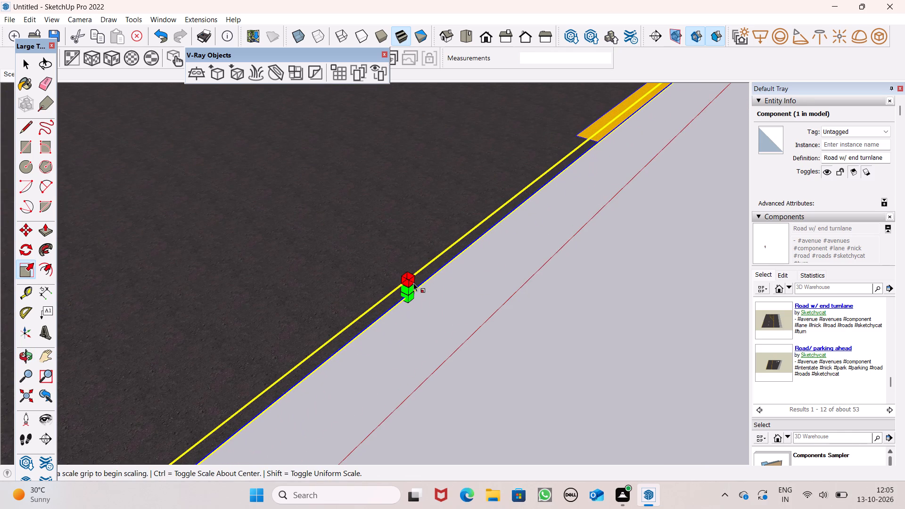
pyautogui.moveTo(406, 289); pyautogui.dragTo(263, 180)
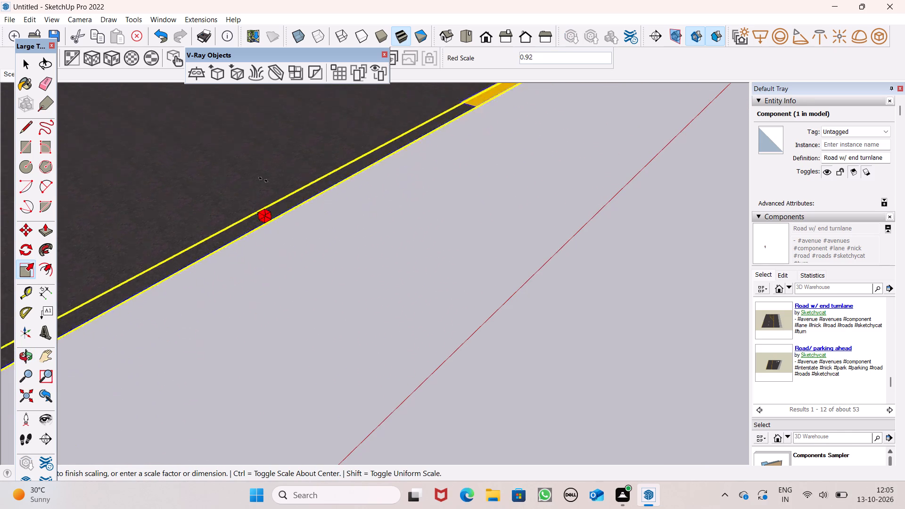
pyautogui.moveTo(263, 180); pyautogui.dragTo(164, 109)
# Narrow the road once more from its outer edge with a red-axis scale of about 0.93.
pyautogui.scroll(-7, 461, 249)
pyautogui.scroll(1, 476, 277)
pyautogui.scroll(-1, 477, 280)
pyautogui.scroll(1, 499, 235)
pyautogui.scroll(-5, 499, 235)
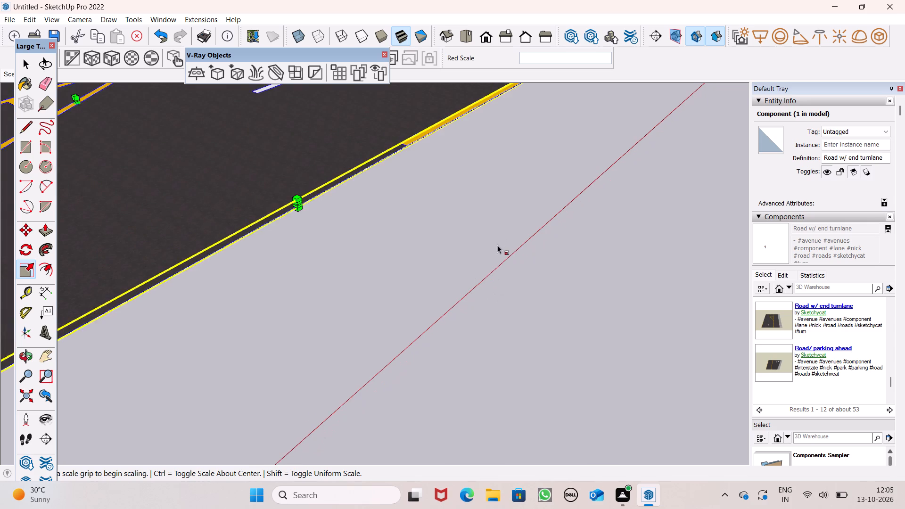
pyautogui.scroll(-16, 497, 245)
pyautogui.moveTo(509, 248); pyautogui.dragTo(471, 262, button='middle')
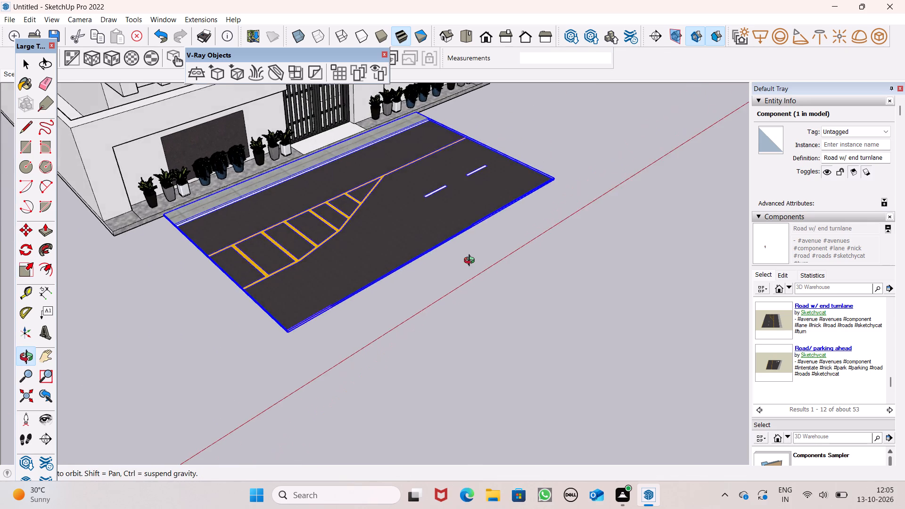
pyautogui.moveTo(471, 262); pyautogui.dragTo(455, 278, button='middle')
pyautogui.scroll(17, 445, 265)
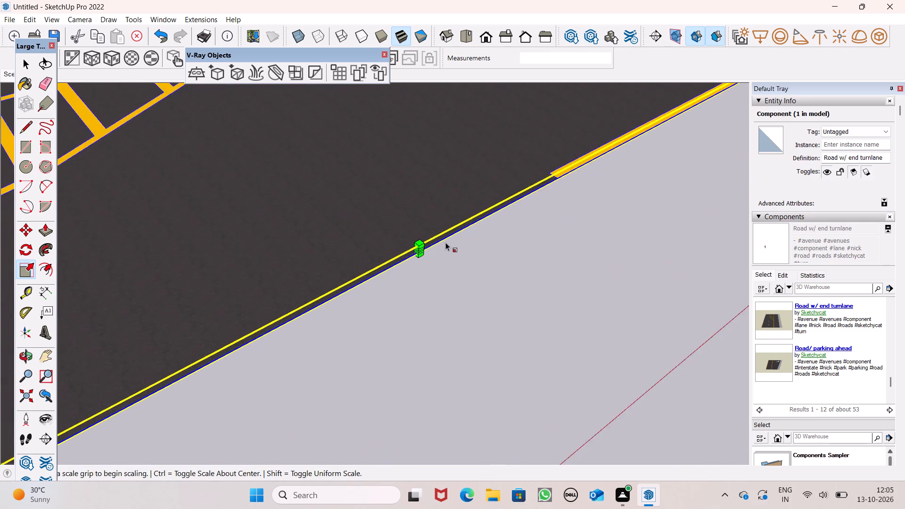
pyautogui.scroll(4, 427, 244)
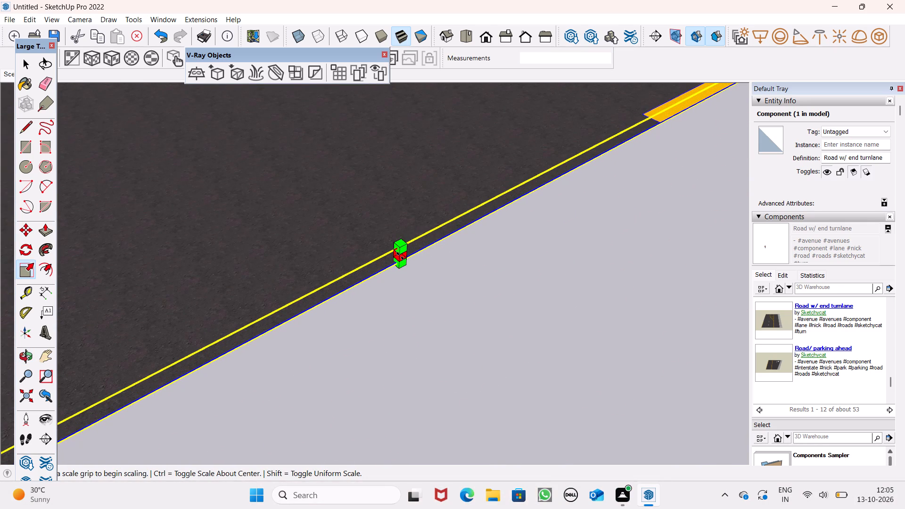
pyautogui.moveTo(400, 256); pyautogui.dragTo(332, 177)
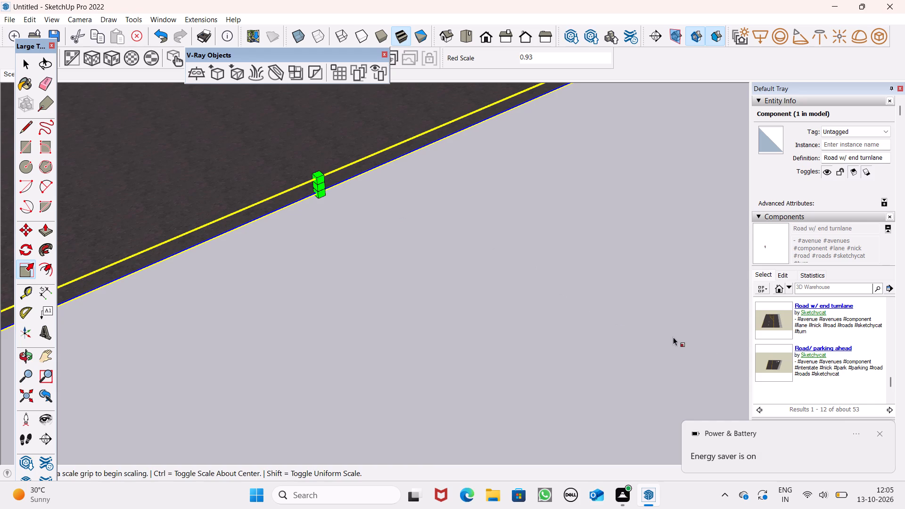
pyautogui.click(872, 430)
# Lengthen the road from its turn-lane end toward the ledge corner with a green-axis scale of about 1.14, and deselect it.
pyautogui.scroll(-3, 520, 253)
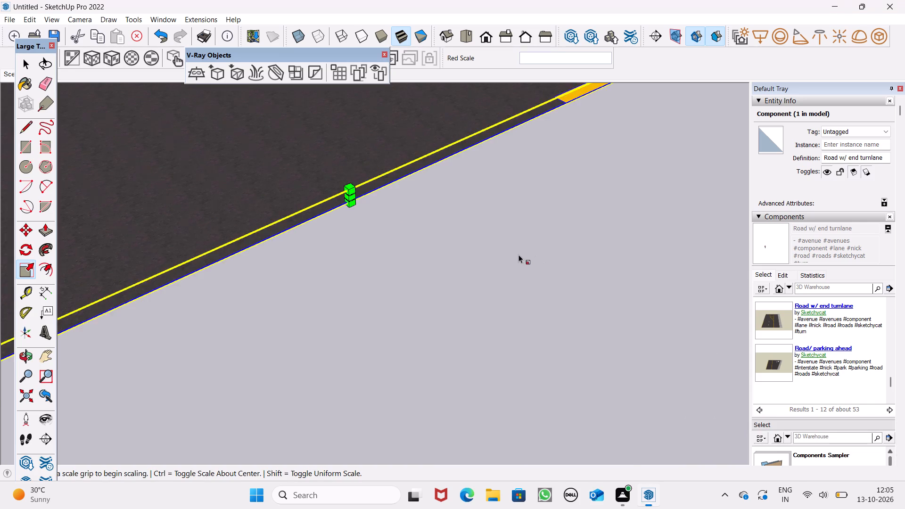
pyautogui.scroll(-6, 518, 254)
pyautogui.scroll(1, 511, 271)
pyautogui.scroll(-13, 510, 271)
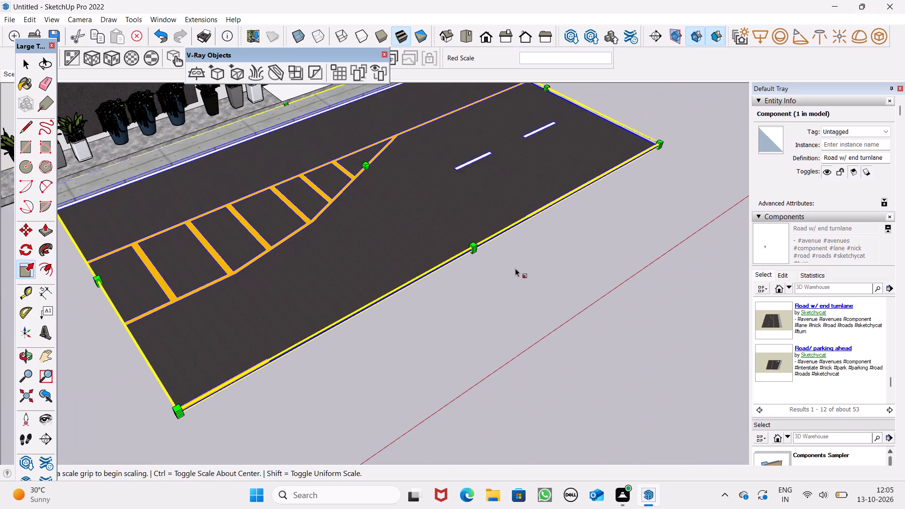
pyautogui.scroll(-12, 510, 249)
pyautogui.moveTo(538, 282); pyautogui.dragTo(658, 250, button='middle')
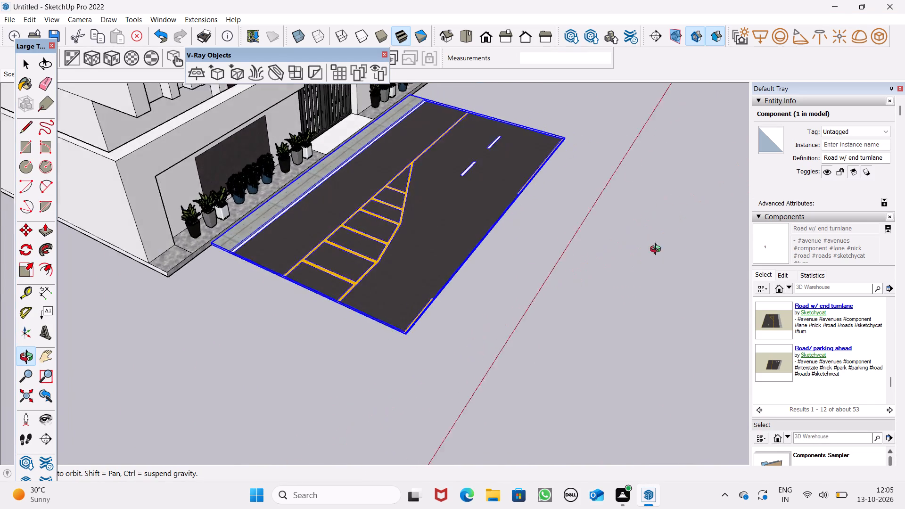
pyautogui.moveTo(658, 250); pyautogui.dragTo(677, 217, button='middle')
pyautogui.scroll(5, 354, 290)
pyautogui.scroll(7, 322, 244)
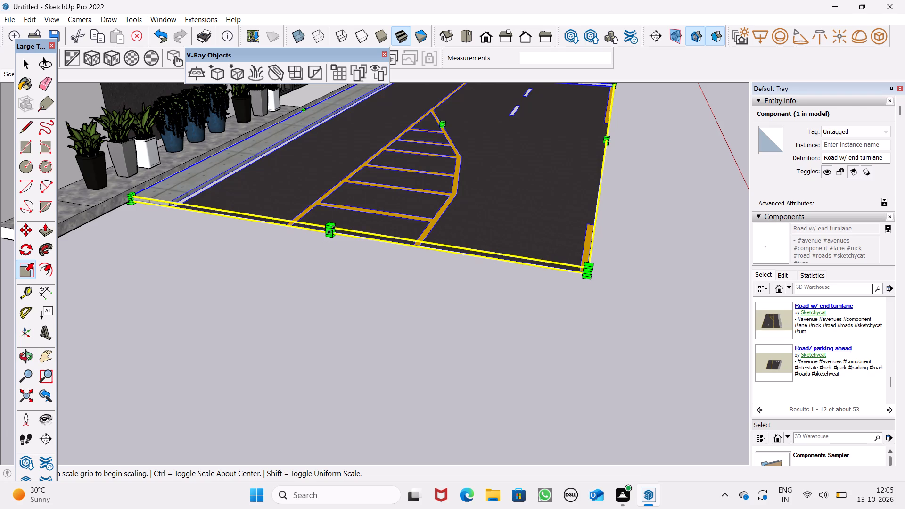
pyautogui.scroll(10, 329, 232)
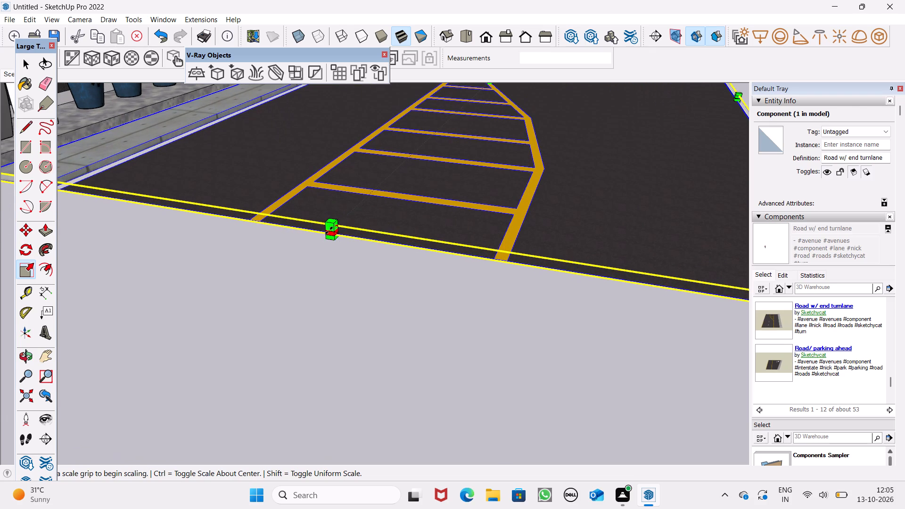
pyautogui.scroll(6, 329, 233)
pyautogui.scroll(-1, 328, 234)
pyautogui.scroll(1, 328, 234)
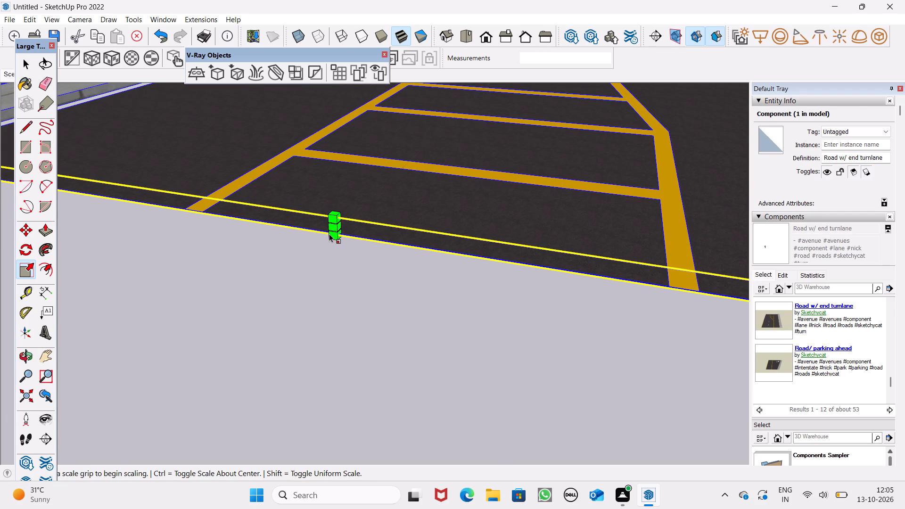
pyautogui.moveTo(334, 230); pyautogui.dragTo(54, 353)
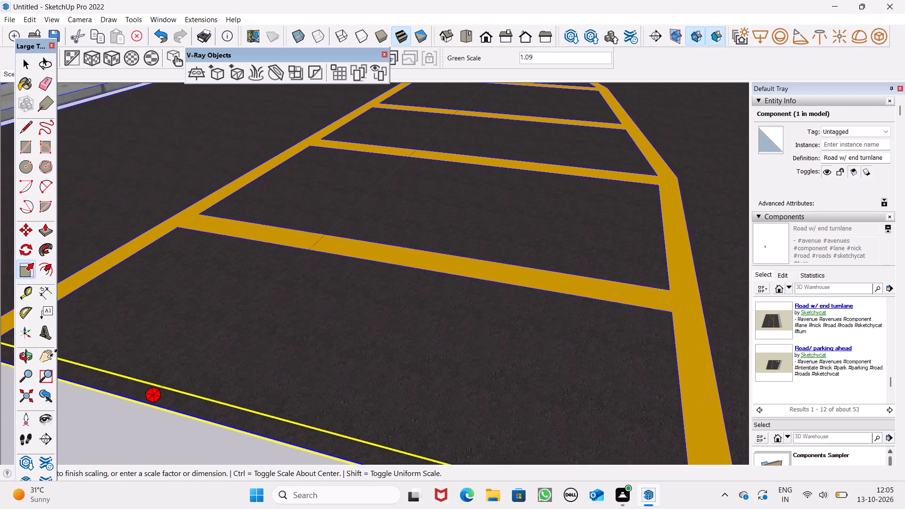
pyautogui.moveTo(54, 353); pyautogui.dragTo(44, 355)
pyautogui.scroll(-6, 406, 184)
pyautogui.scroll(-5, 454, 190)
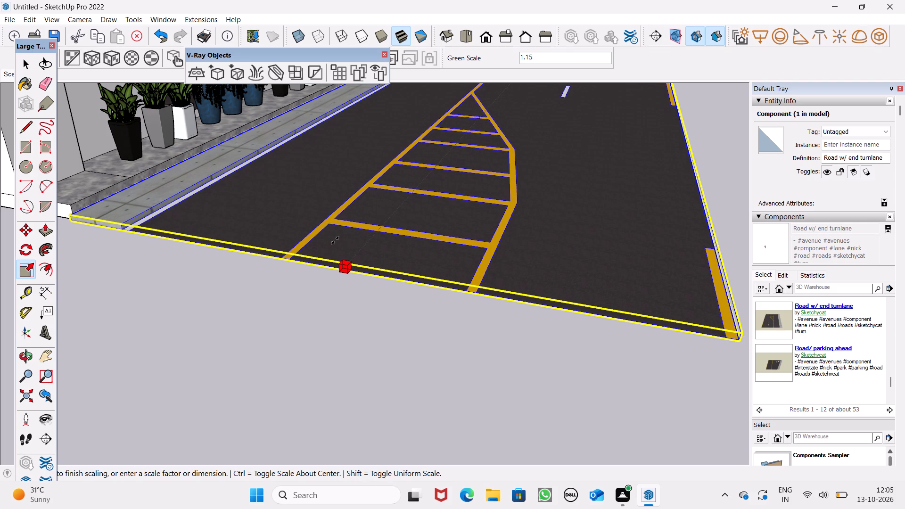
pyautogui.click(335, 239)
pyautogui.click(336, 290)
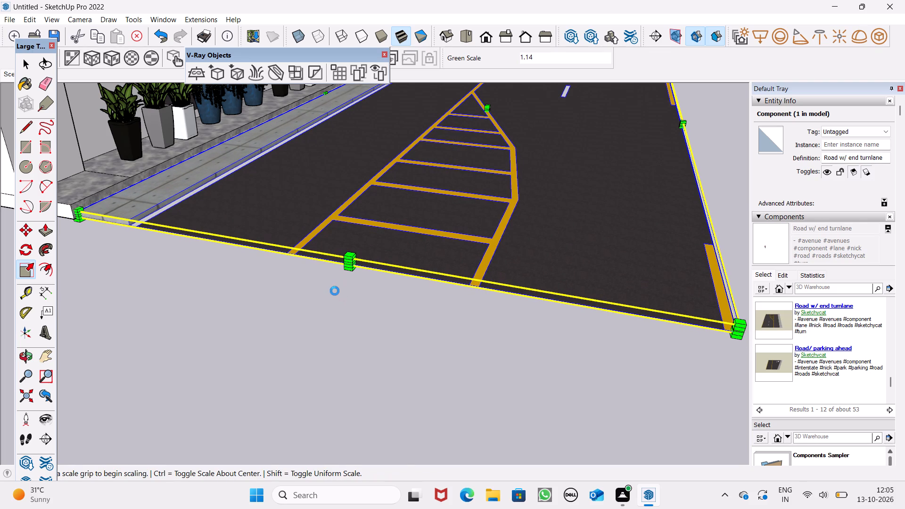
pyautogui.press('space')
pyautogui.click(331, 291)
# Stretch the road from its opposite end, beyond the gate, along the green axis only.
pyautogui.scroll(-1, 329, 259)
pyautogui.scroll(1, 329, 259)
pyautogui.scroll(-1, 329, 259)
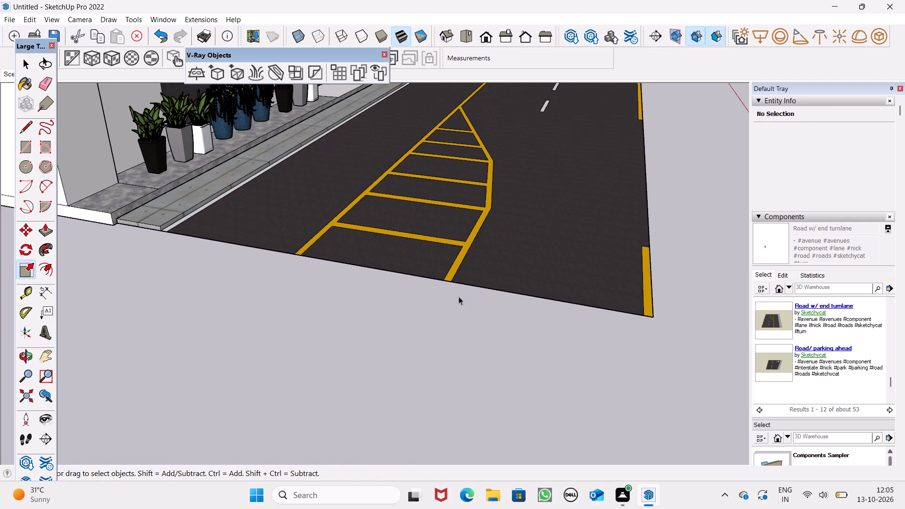
pyautogui.scroll(-11, 457, 295)
pyautogui.scroll(-1, 486, 264)
pyautogui.scroll(1, 486, 264)
pyautogui.scroll(-4, 486, 264)
pyautogui.moveTo(552, 294); pyautogui.dragTo(391, 295, button='middle')
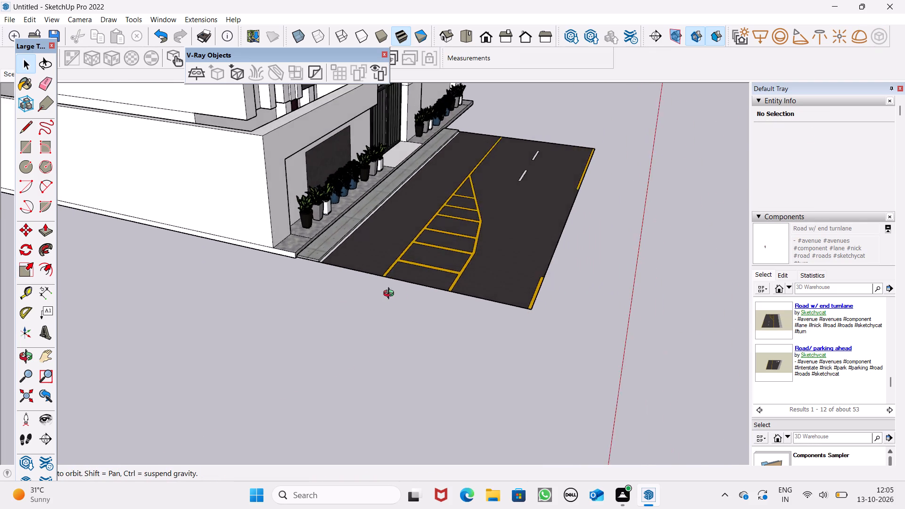
pyautogui.moveTo(391, 295); pyautogui.dragTo(74, 261, button='middle')
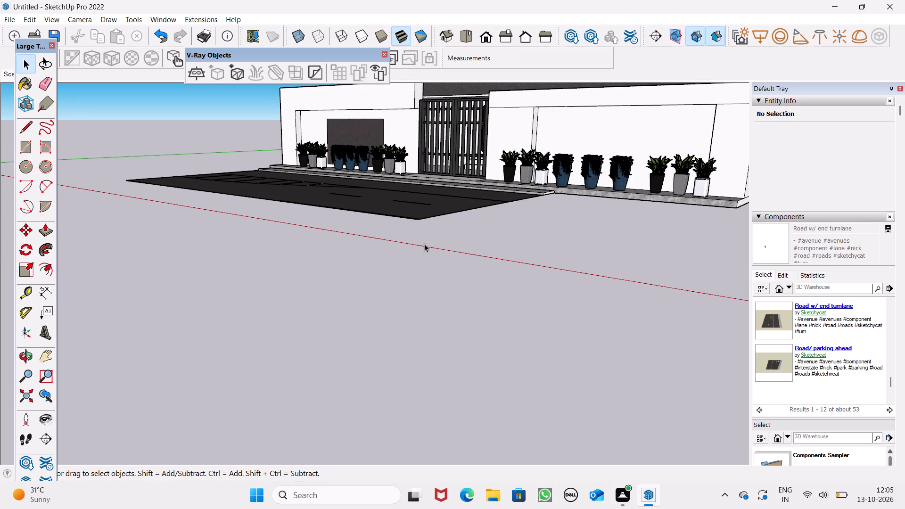
pyautogui.scroll(-5, 407, 250)
pyautogui.scroll(6, 604, 238)
pyautogui.scroll(4, 684, 234)
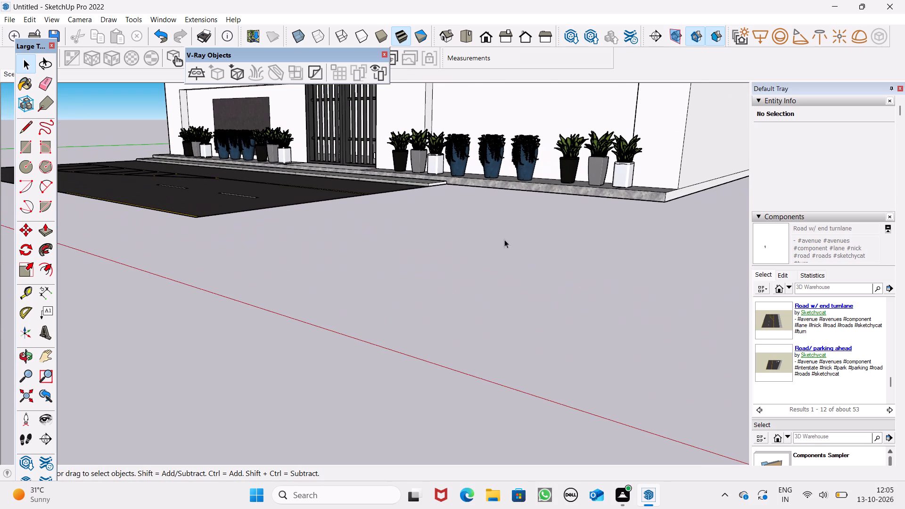
pyautogui.click(373, 191)
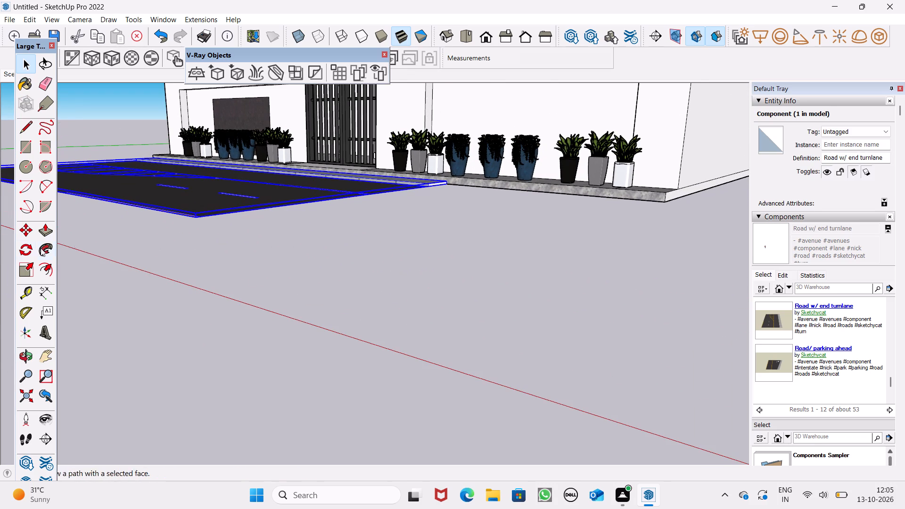
pyautogui.moveTo(21, 270); pyautogui.dragTo(27, 269)
pyautogui.scroll(10, 386, 205)
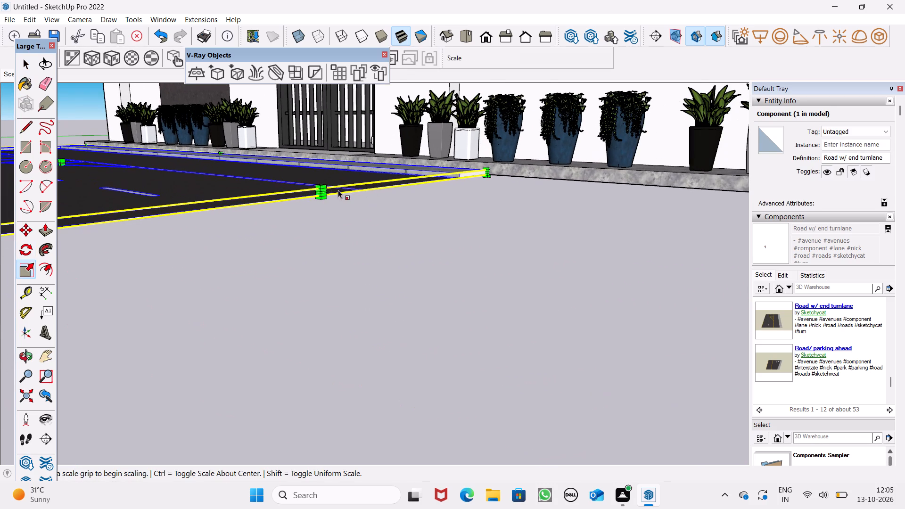
pyautogui.scroll(3, 326, 187)
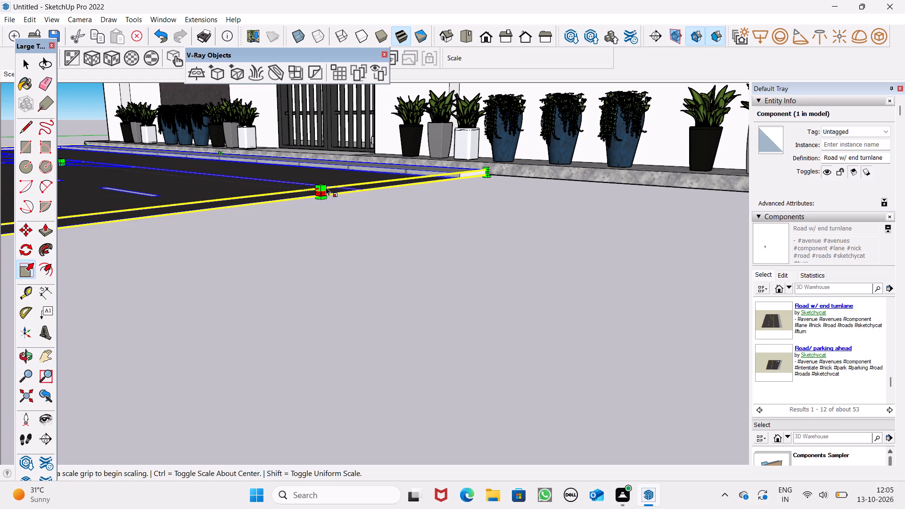
pyautogui.scroll(5, 326, 187)
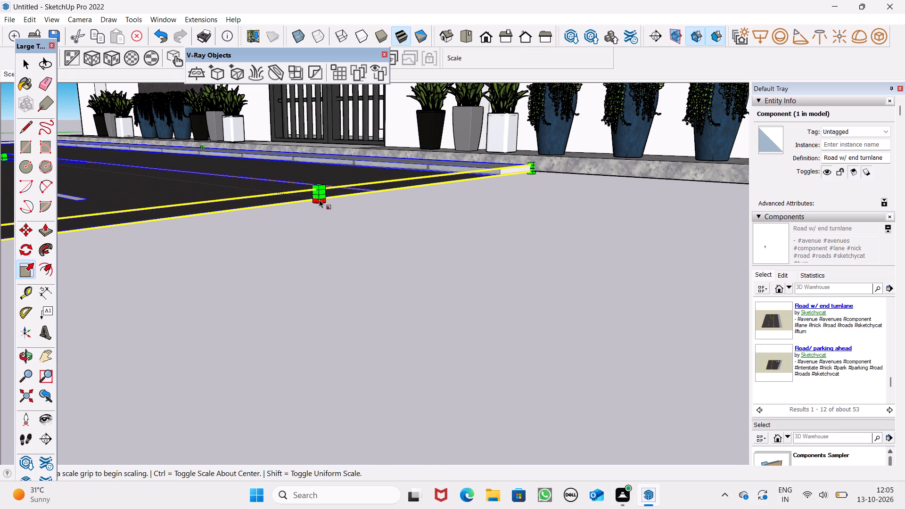
pyautogui.moveTo(320, 198); pyautogui.dragTo(650, 391)
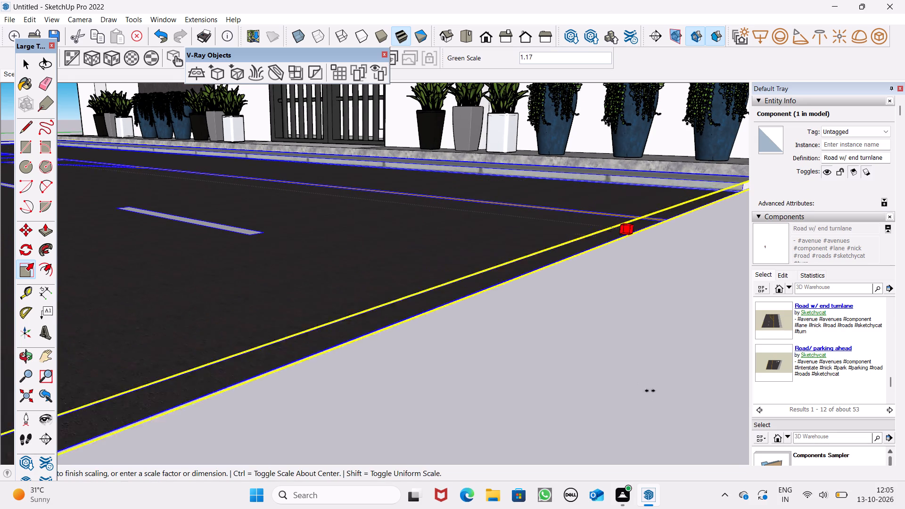
pyautogui.moveTo(650, 391); pyautogui.dragTo(691, 403)
# Extend the same road end to the far end of the plant ledge with a green-axis scale of about 1.13.
pyautogui.scroll(-12, 472, 114)
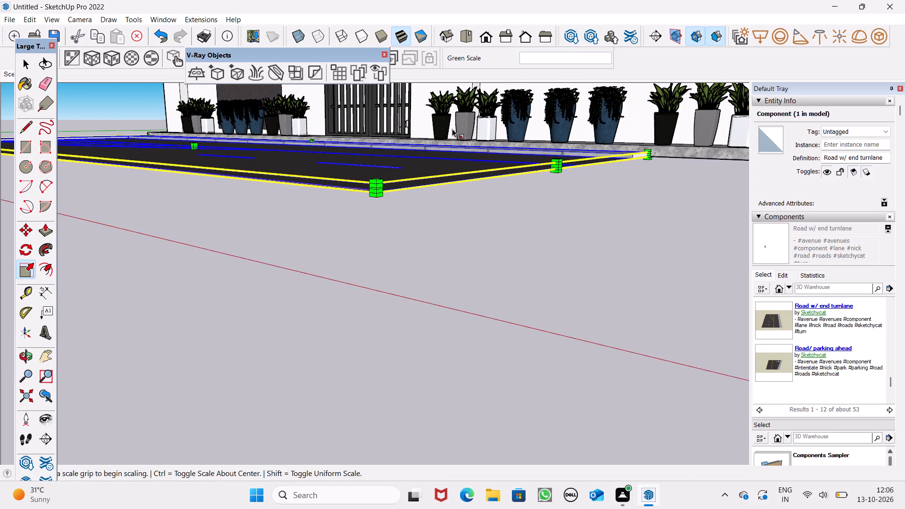
pyautogui.scroll(1, 452, 129)
pyautogui.scroll(5, 619, 164)
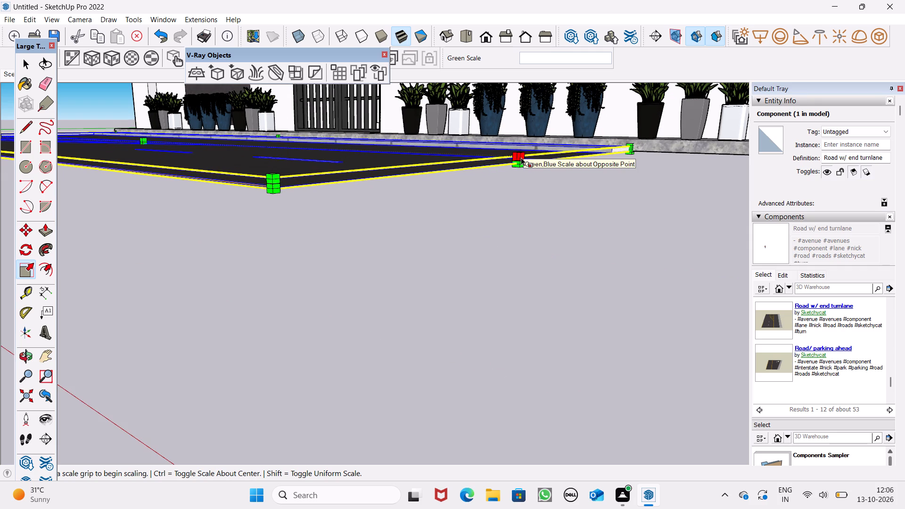
pyautogui.moveTo(522, 163); pyautogui.dragTo(617, 197)
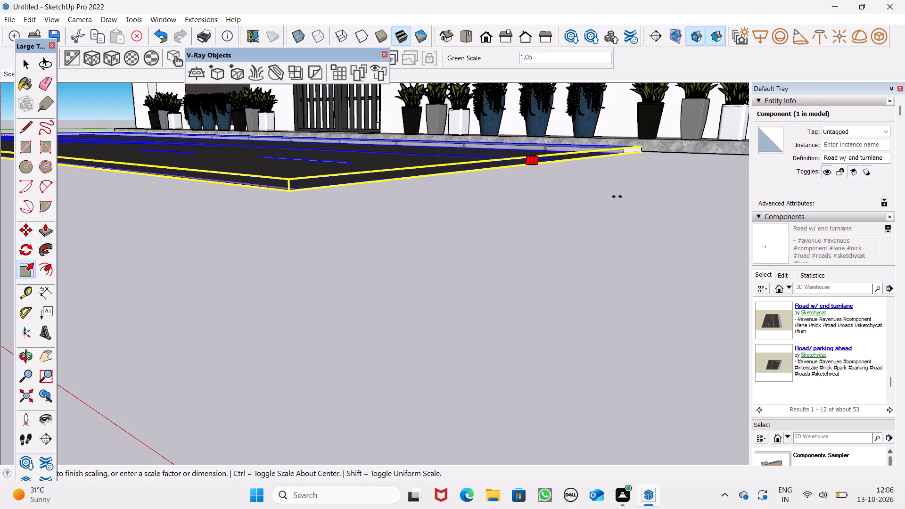
pyautogui.moveTo(617, 197); pyautogui.dragTo(729, 241)
pyautogui.scroll(-3, 268, 78)
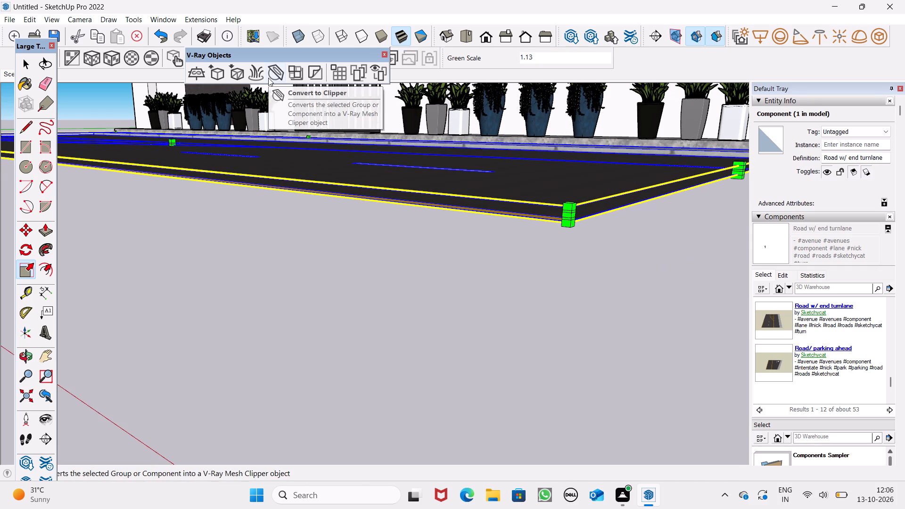
pyautogui.scroll(-5, 260, 99)
pyautogui.scroll(-6, 494, 186)
pyautogui.moveTo(573, 183); pyautogui.dragTo(567, 284, button='middle')
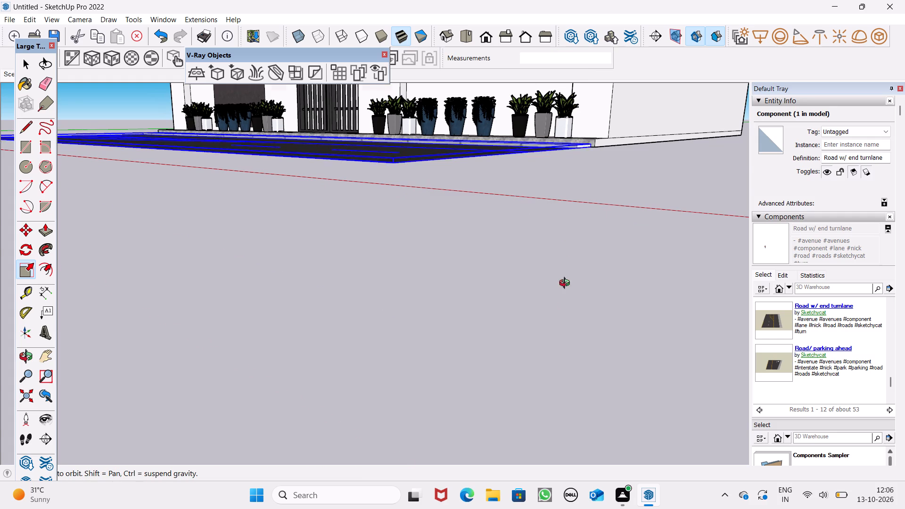
pyautogui.moveTo(567, 284); pyautogui.dragTo(568, 353, button='middle')
pyautogui.press('space')
pyautogui.click(712, 428)
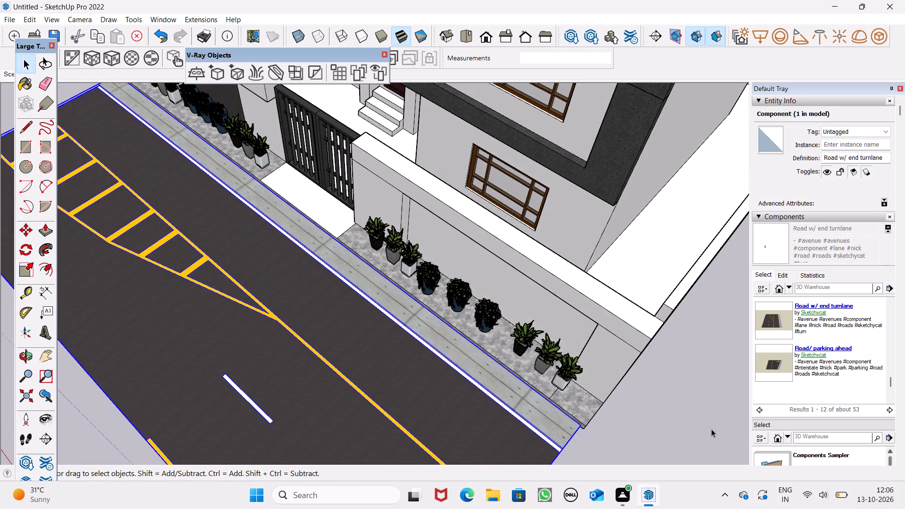
# Search the 3D Warehouse components for "car" and load the Car Audi A3 model for placement.
pyautogui.scroll(-7, 608, 208)
pyautogui.scroll(-5, 537, 297)
pyautogui.scroll(-6, 568, 331)
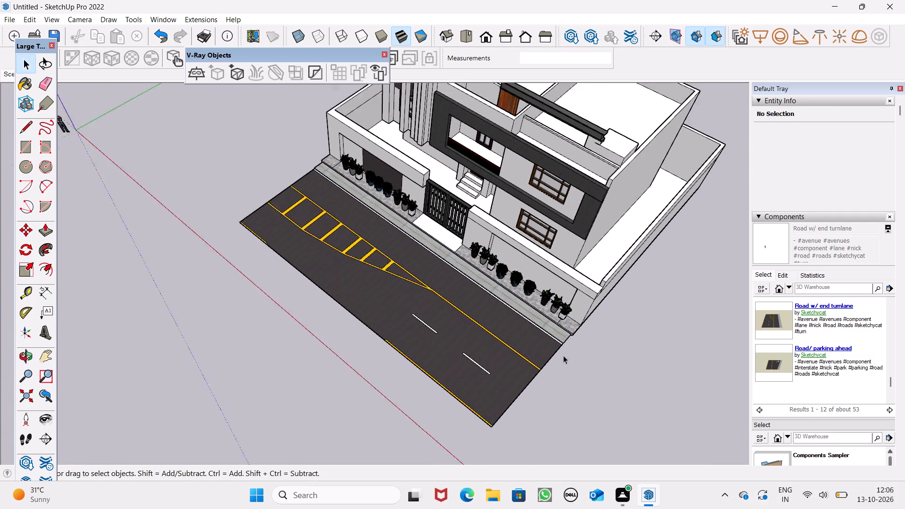
pyautogui.scroll(1, 560, 383)
pyautogui.moveTo(560, 383); pyautogui.dragTo(724, 282, button='middle')
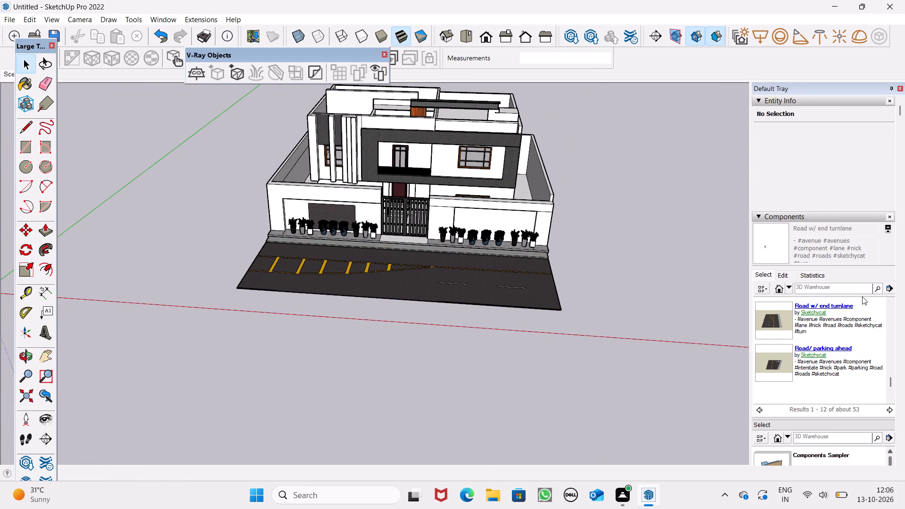
pyautogui.click(852, 294)
pyautogui.click(850, 290)
pyautogui.write('car')
pyautogui.press('Return')
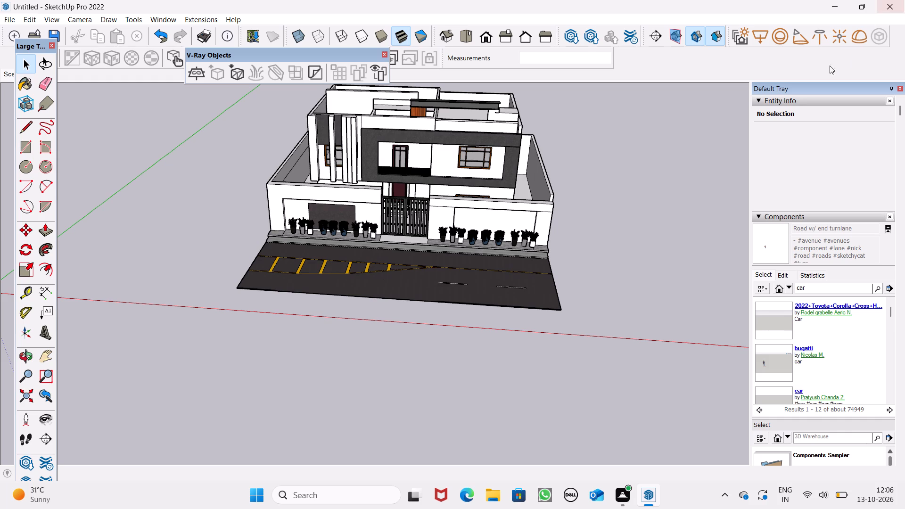
pyautogui.scroll(-2, 773, 361)
pyautogui.scroll(1, 773, 361)
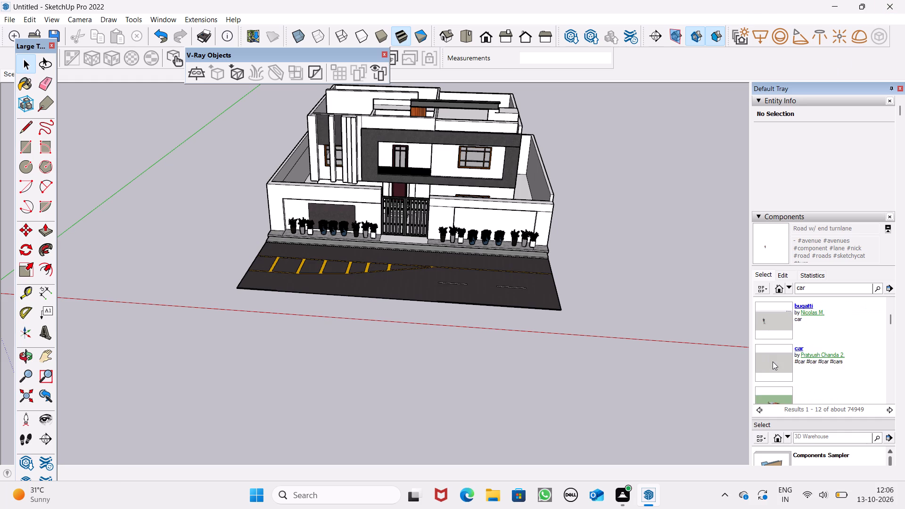
pyautogui.scroll(-5, 773, 361)
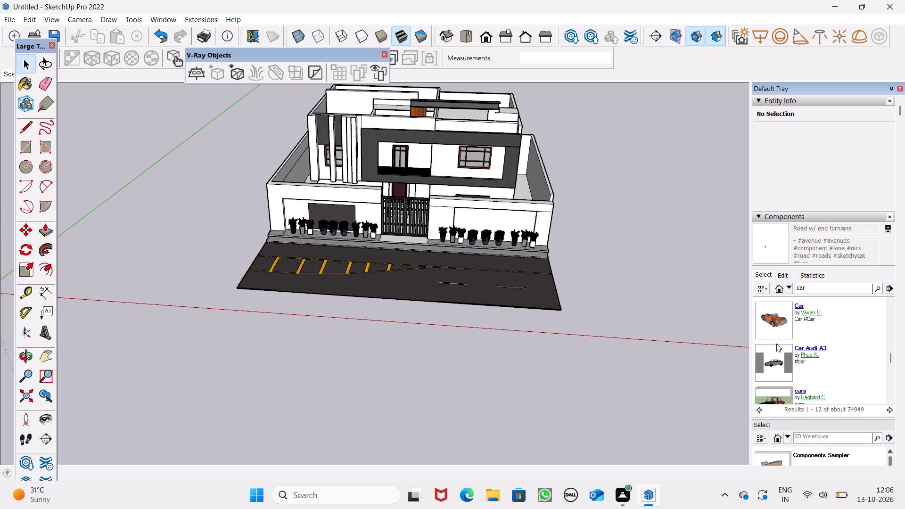
pyautogui.click(778, 364)
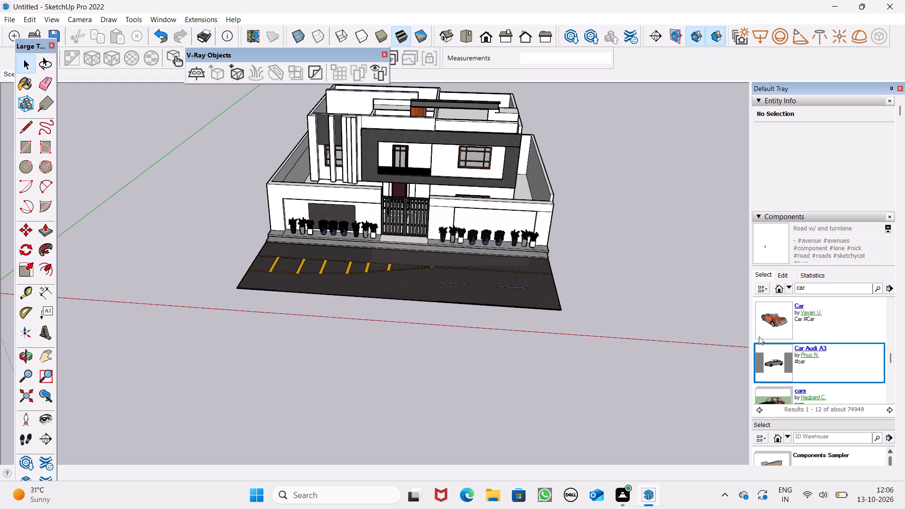
pyautogui.click(780, 361)
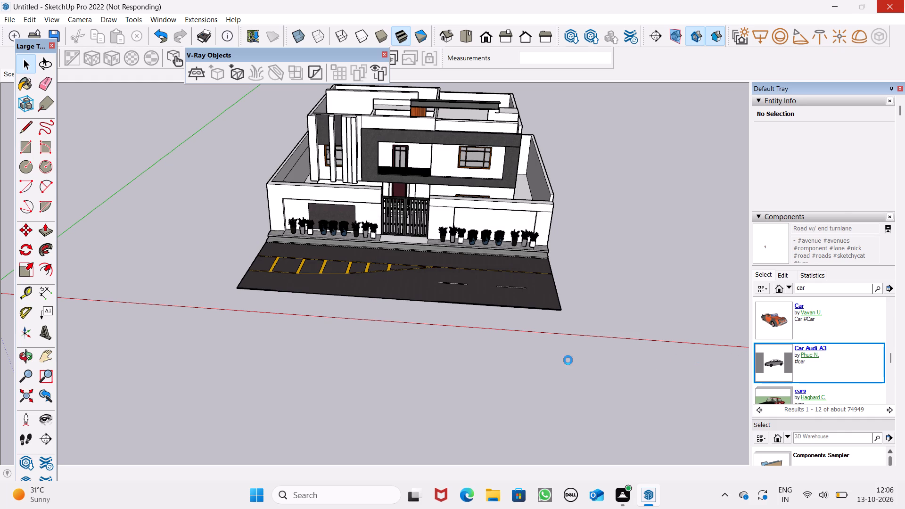
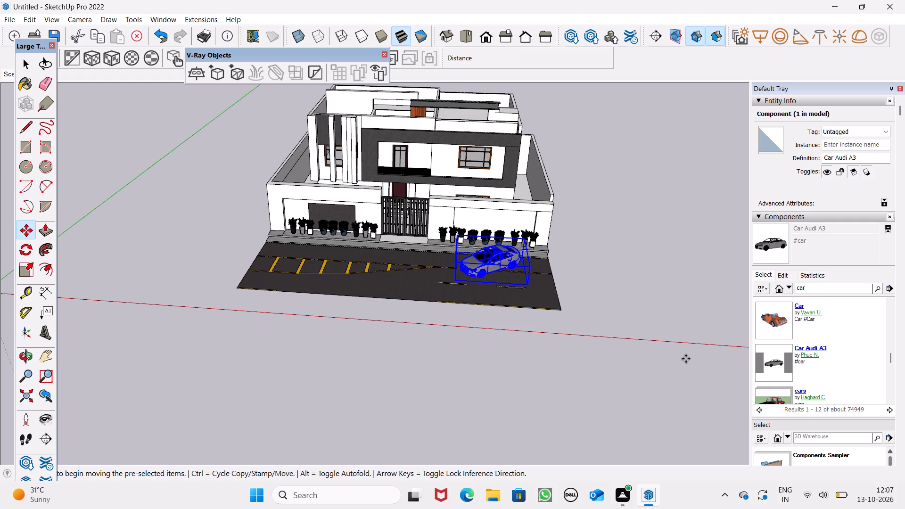
# Leave the Audi A3 where it stands on the road in front of the house and deselect it.
pyautogui.click(674, 313)
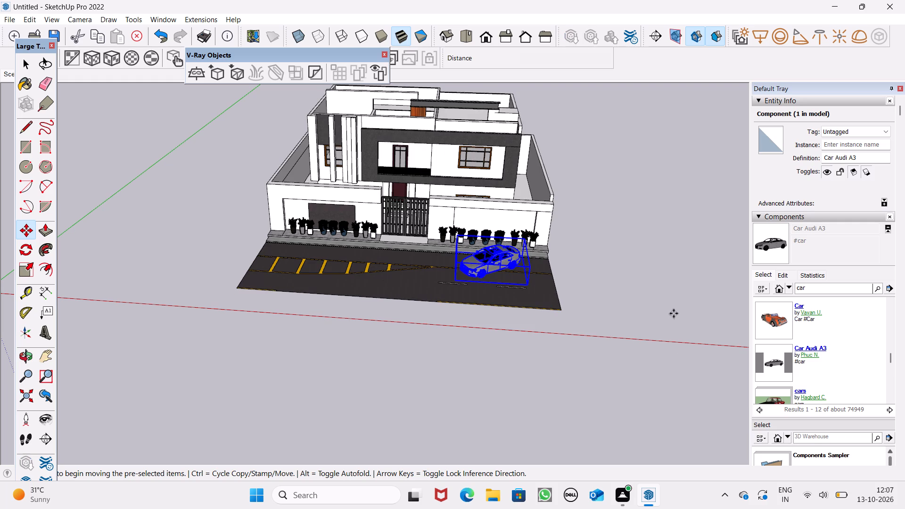
pyautogui.press('space')
pyautogui.scroll(-1, 515, 256)
pyautogui.scroll(2, 515, 256)
pyautogui.scroll(4, 607, 249)
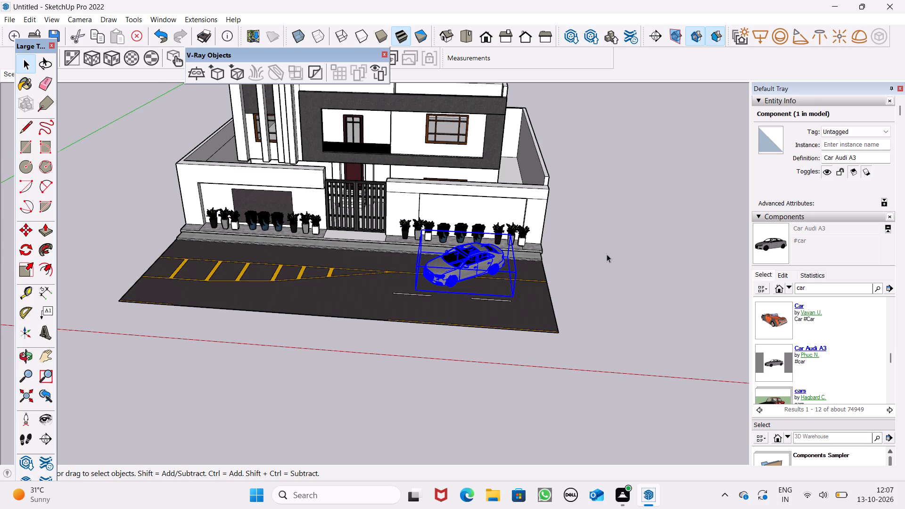
pyautogui.click(608, 282)
# Examine the Audi A3 on the road and browse the car search results for another suitable model.
pyautogui.scroll(5, 456, 274)
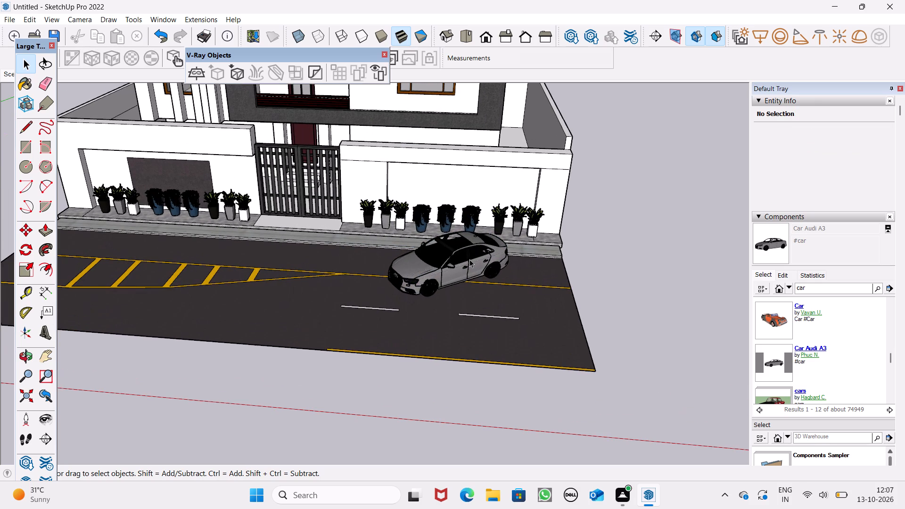
pyautogui.click(469, 259)
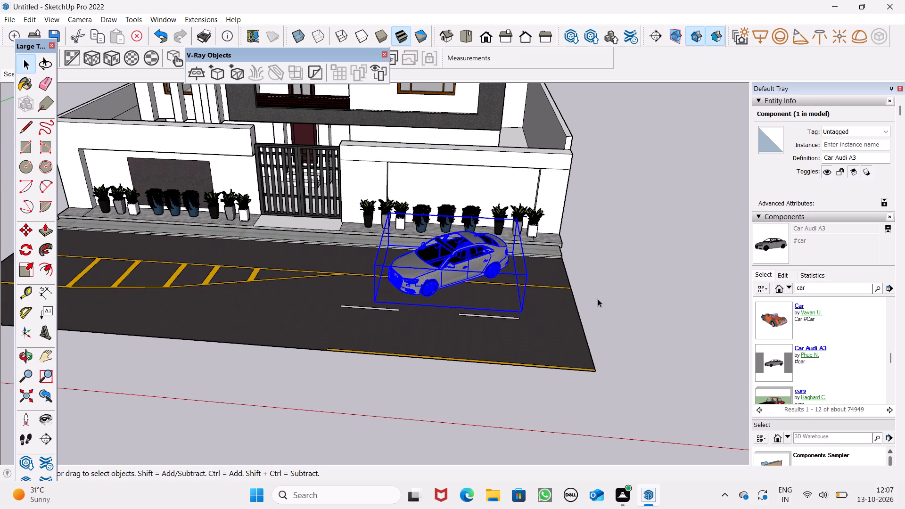
pyautogui.scroll(-3, 737, 360)
pyautogui.scroll(-4, 782, 379)
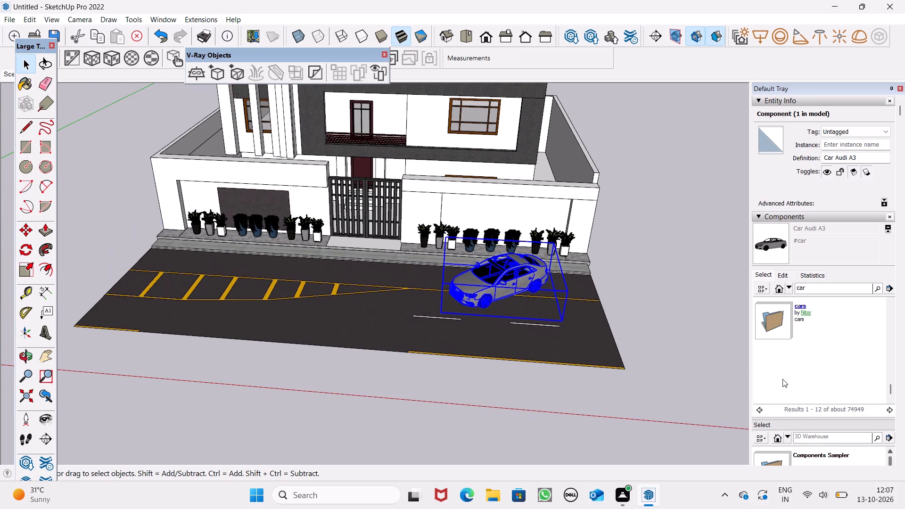
pyautogui.scroll(3, 783, 379)
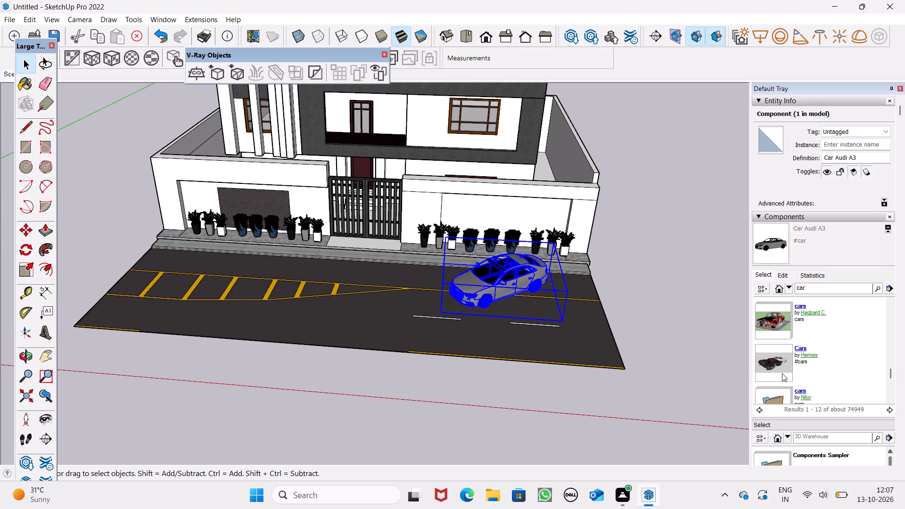
pyautogui.scroll(1, 782, 373)
pyautogui.scroll(-1, 765, 372)
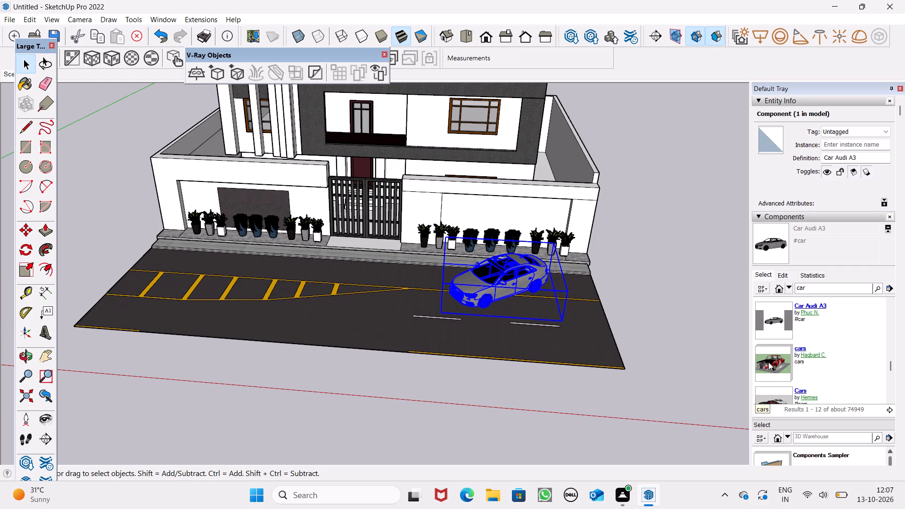
pyautogui.scroll(-1, 768, 361)
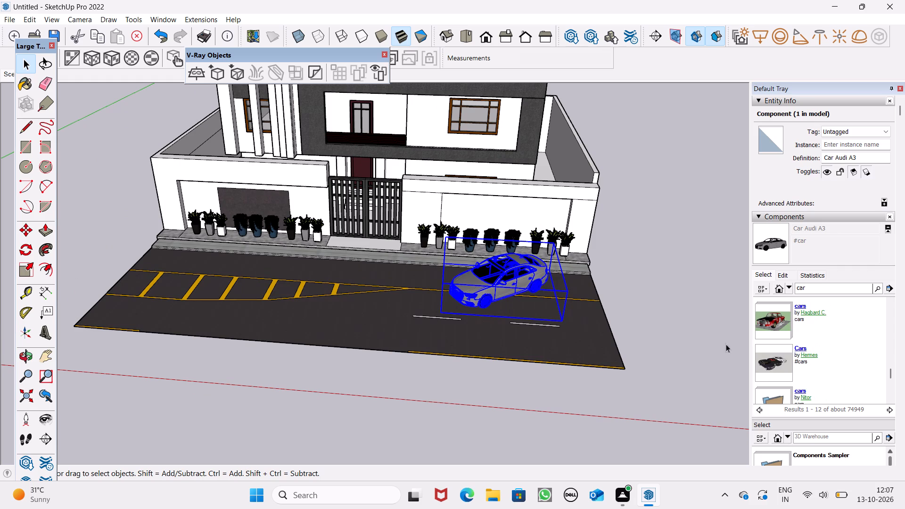
pyautogui.click(684, 339)
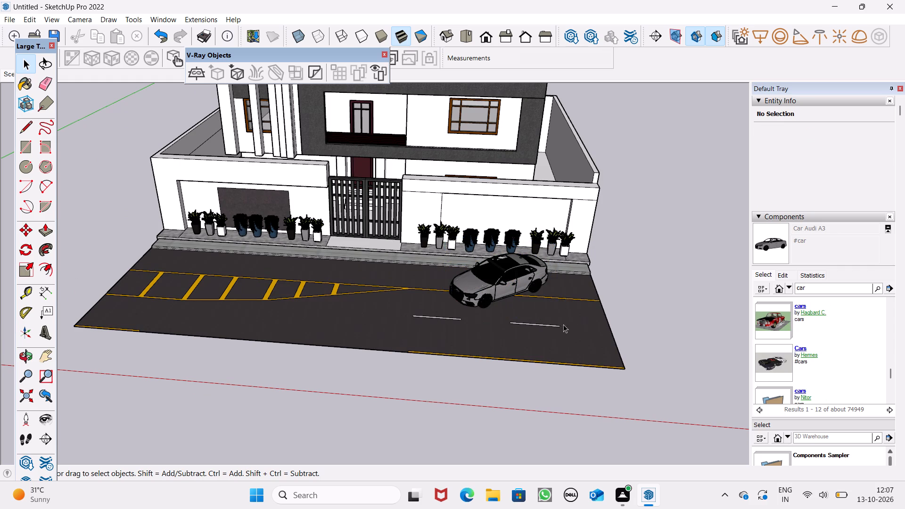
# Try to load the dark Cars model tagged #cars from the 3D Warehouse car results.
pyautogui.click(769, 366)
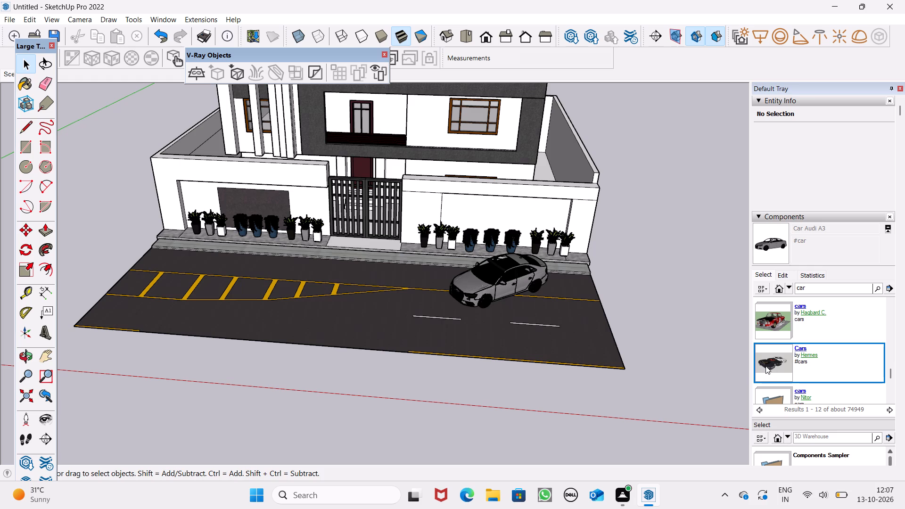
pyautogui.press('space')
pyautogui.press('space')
# Select the Audi A3 standing on the road.
pyautogui.click(485, 296)
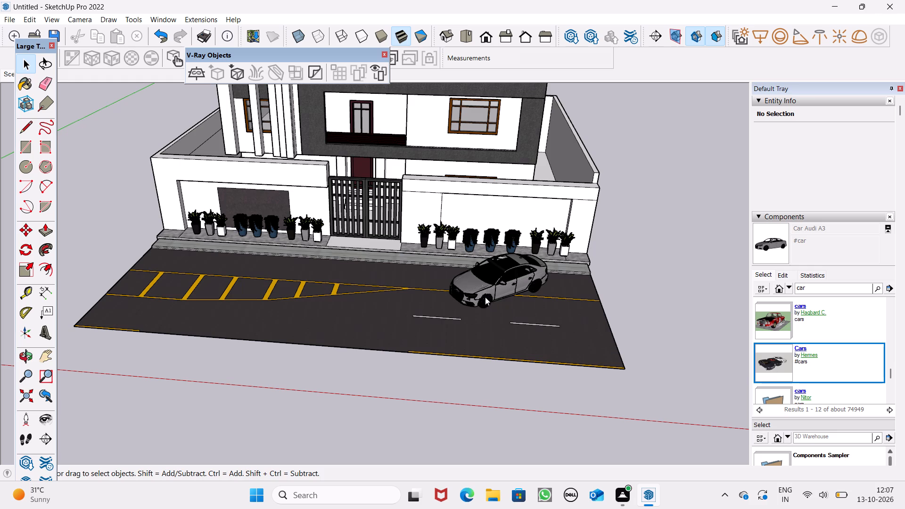
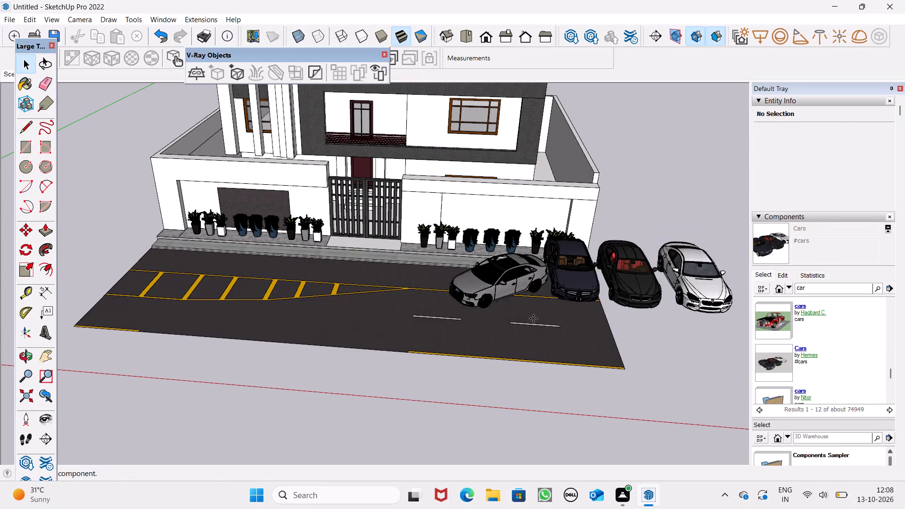
# Place the three-car Cars model on the open ground beside the end of the front road.
pyautogui.scroll(-5, 311, 361)
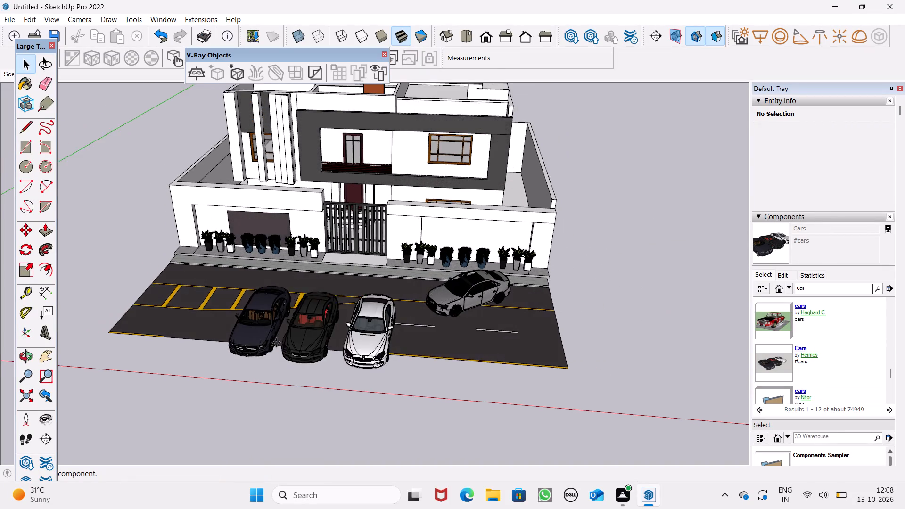
pyautogui.scroll(-6, 276, 343)
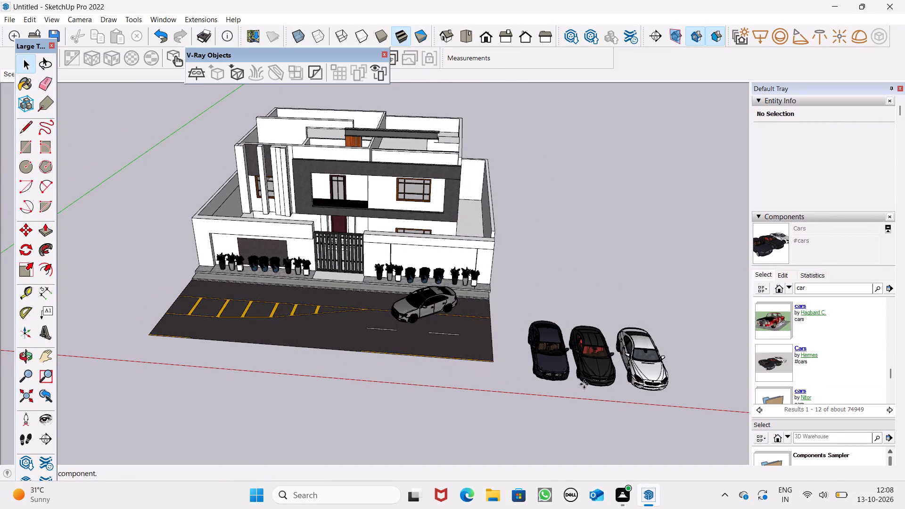
pyautogui.click(584, 384)
pyautogui.press('space')
pyautogui.press('space')
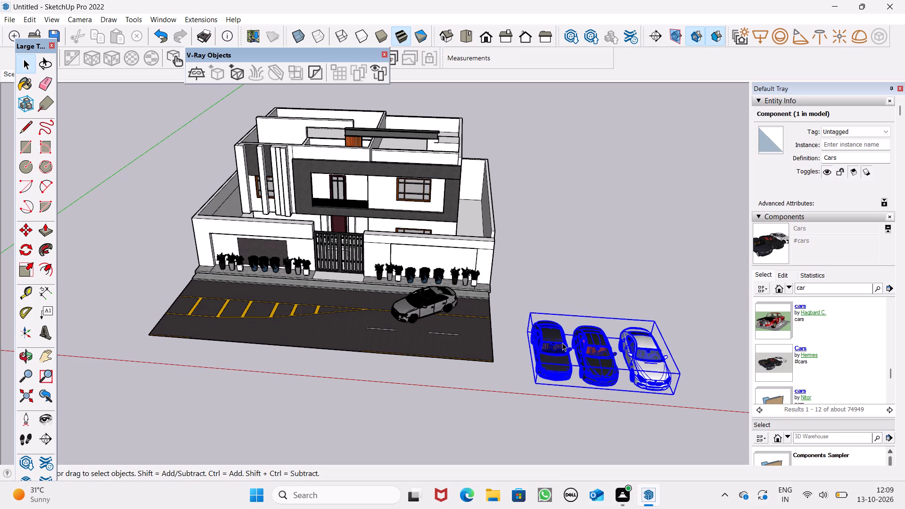
# Explode the Cars component into separate cars and deselect them.
pyautogui.rightClick(562, 343)
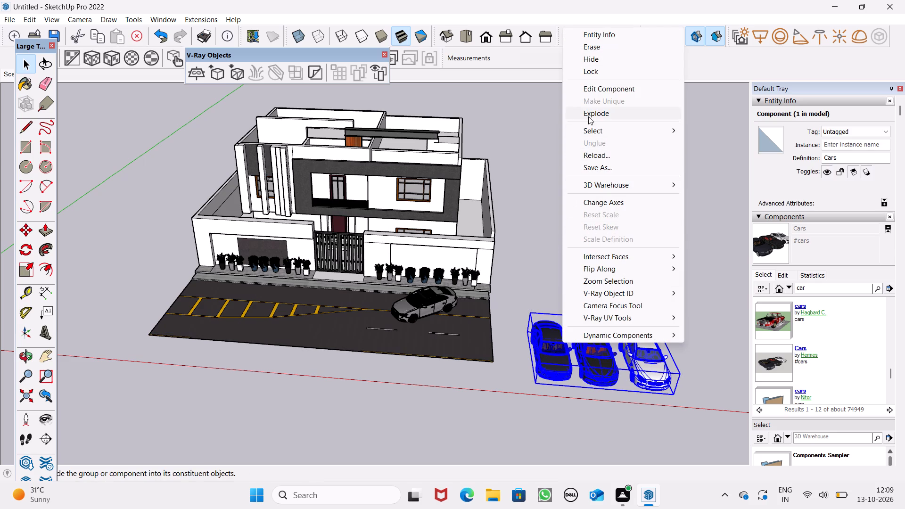
pyautogui.click(588, 116)
pyautogui.click(600, 249)
# Delete the Audi A3 standing on the road.
pyautogui.click(425, 303)
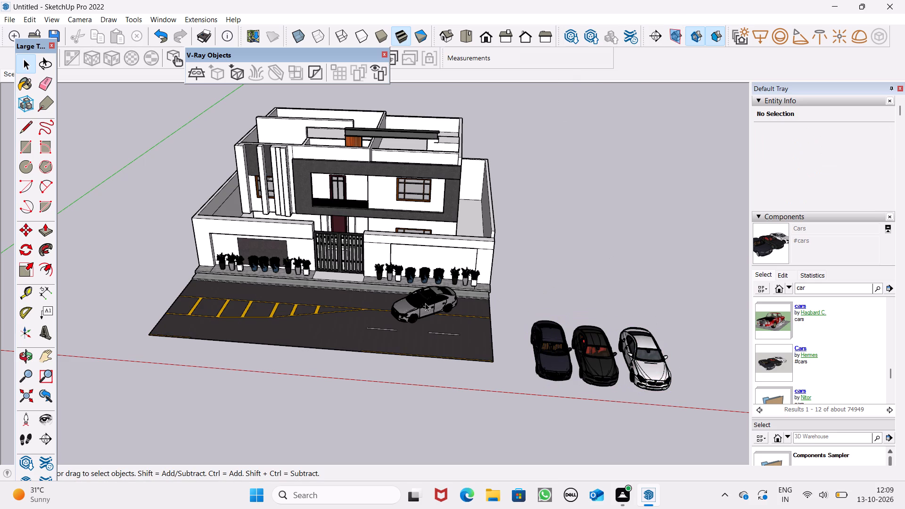
pyautogui.press('Delete')
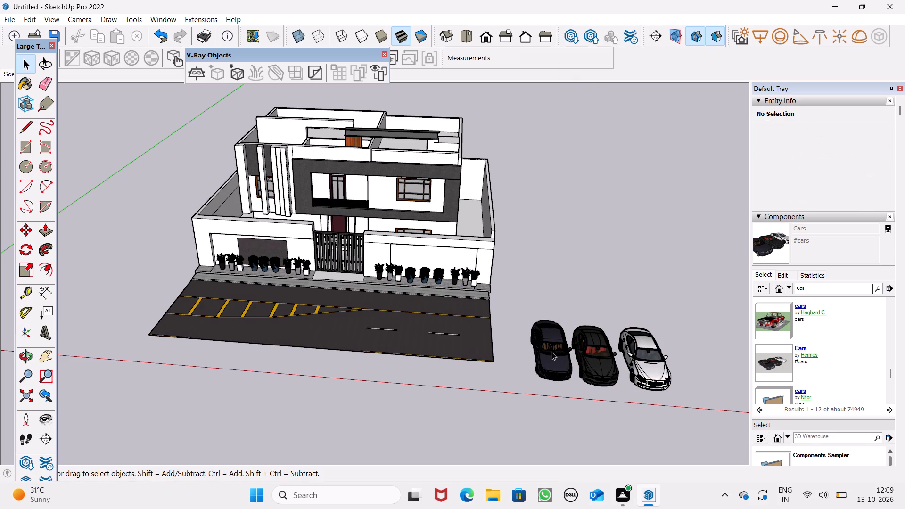
# Rotate the dark blue Mercedes 90° so it is parallel to the front road.
pyautogui.click(552, 352)
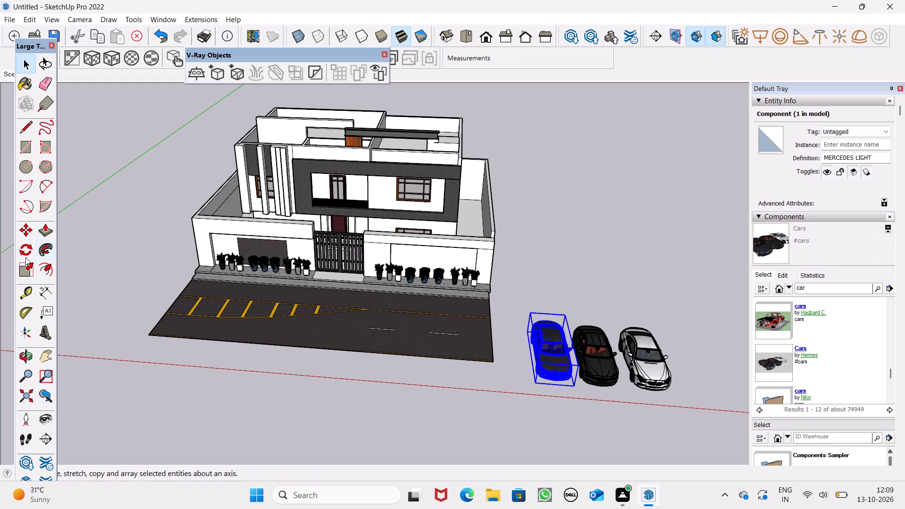
pyautogui.click(33, 248)
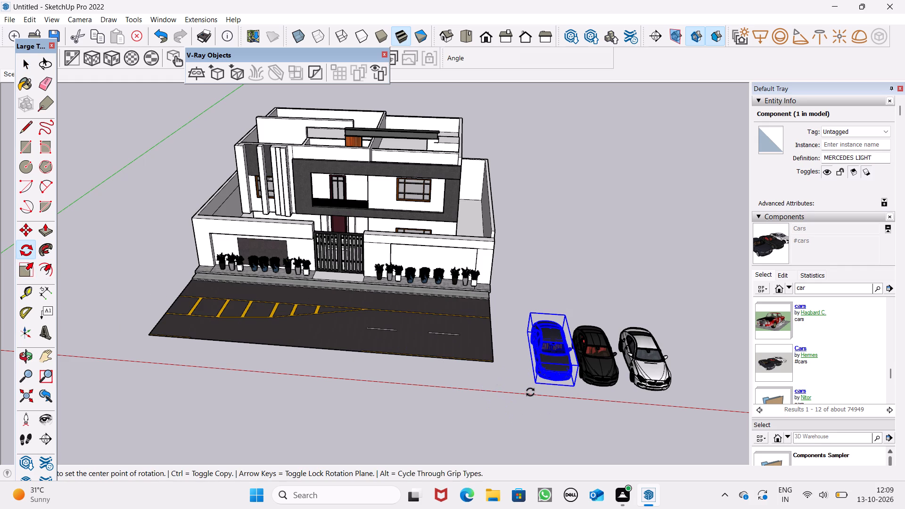
pyautogui.click(528, 388)
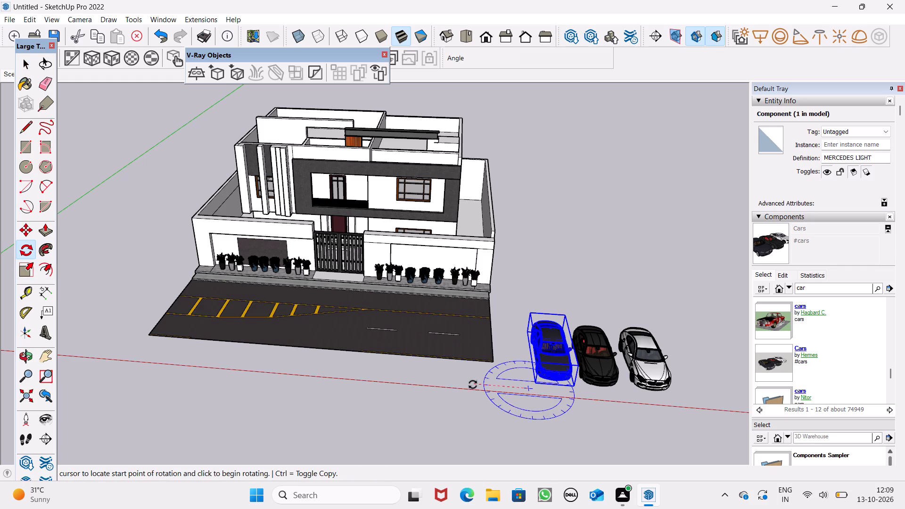
pyautogui.click(471, 384)
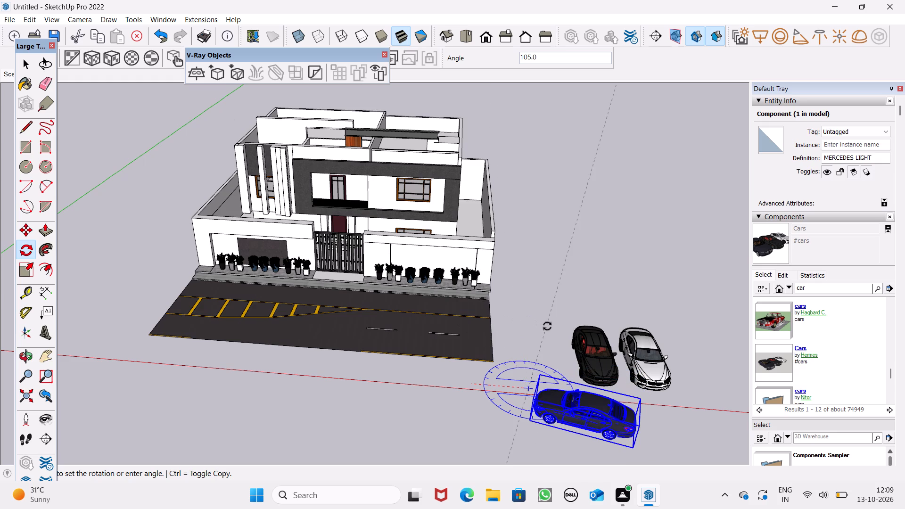
pyautogui.click(522, 334)
pyautogui.press('space')
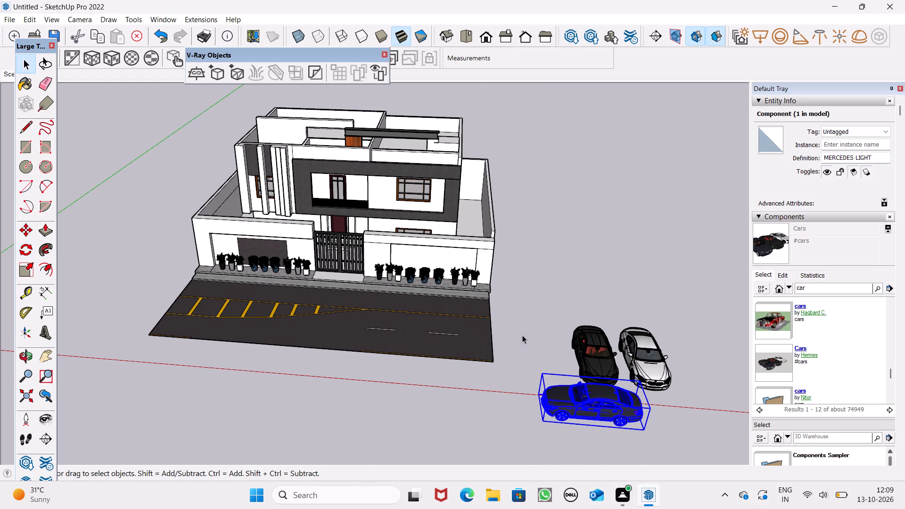
# Move the Mercedes about 41' 3" onto the road, alongside the potted plants by the boundary wall.
pyautogui.press('space')
pyautogui.press('m')
pyautogui.hotkey('shift', 'Return')
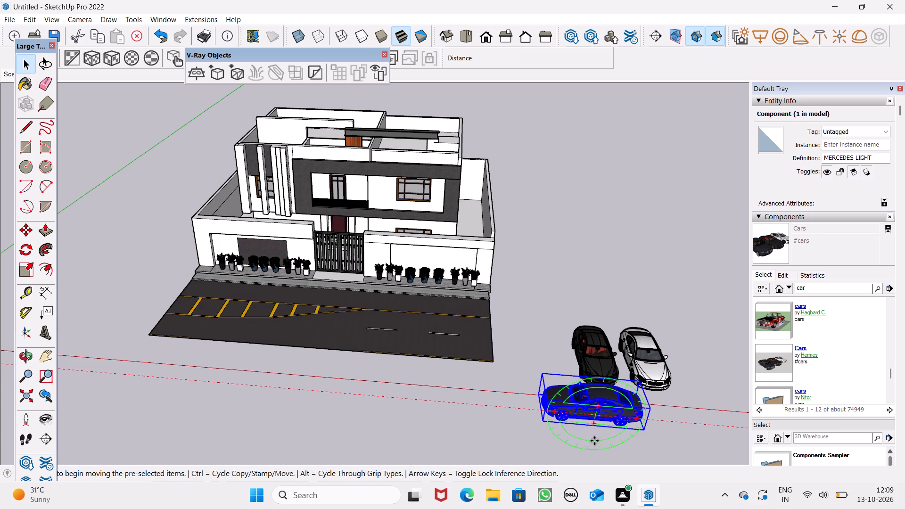
pyautogui.moveTo(642, 431); pyautogui.dragTo(469, 303)
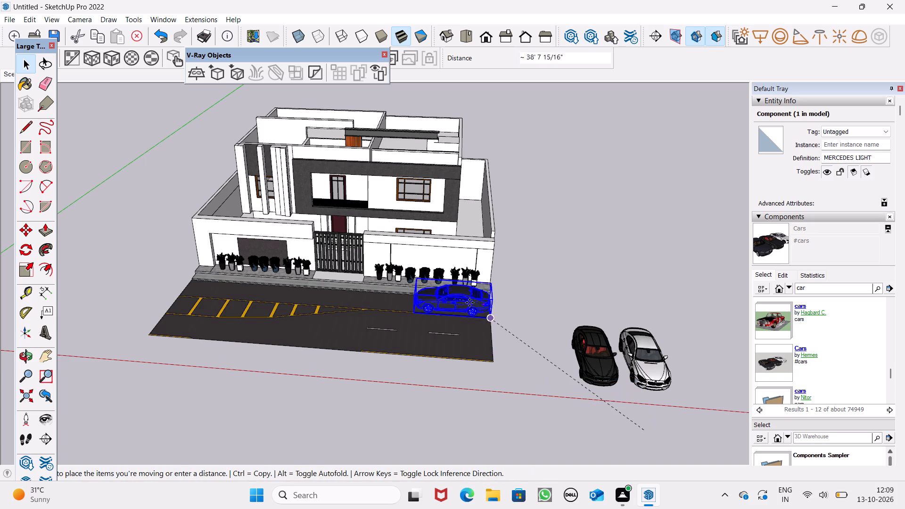
pyautogui.moveTo(469, 303); pyautogui.dragTo(471, 315)
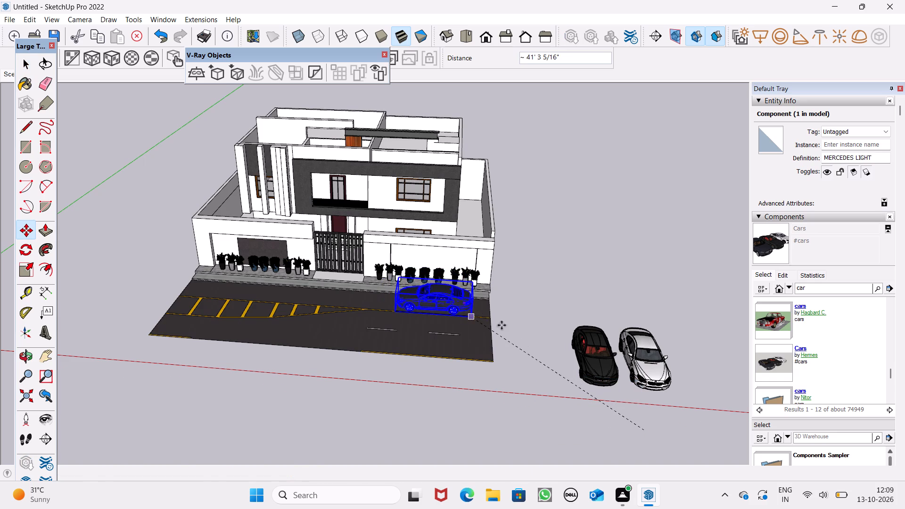
# Shift the Mercedes about 1' 6" along the yellow line towards the nearer end of the road and deselect it.
pyautogui.moveTo(519, 337); pyautogui.dragTo(349, 370, button='middle')
pyautogui.scroll(4, 401, 359)
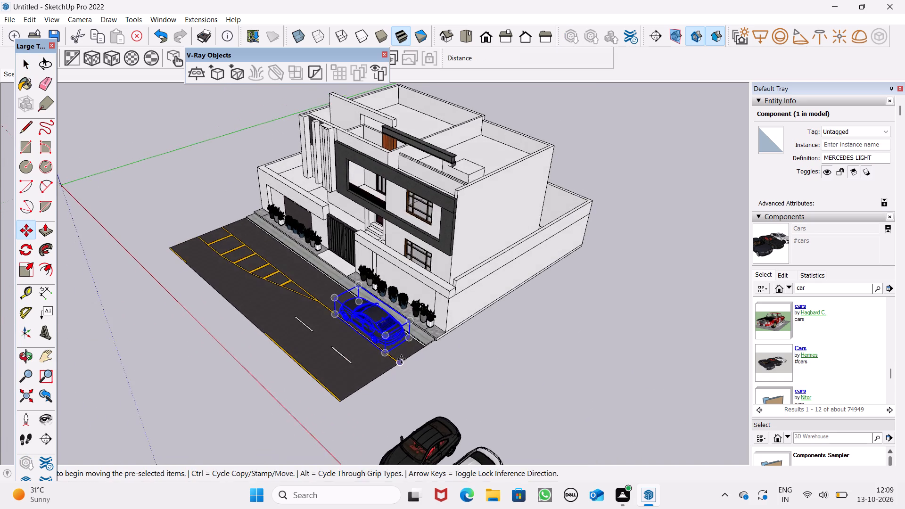
pyautogui.scroll(12, 401, 359)
pyautogui.scroll(-1, 401, 350)
pyautogui.scroll(1, 401, 350)
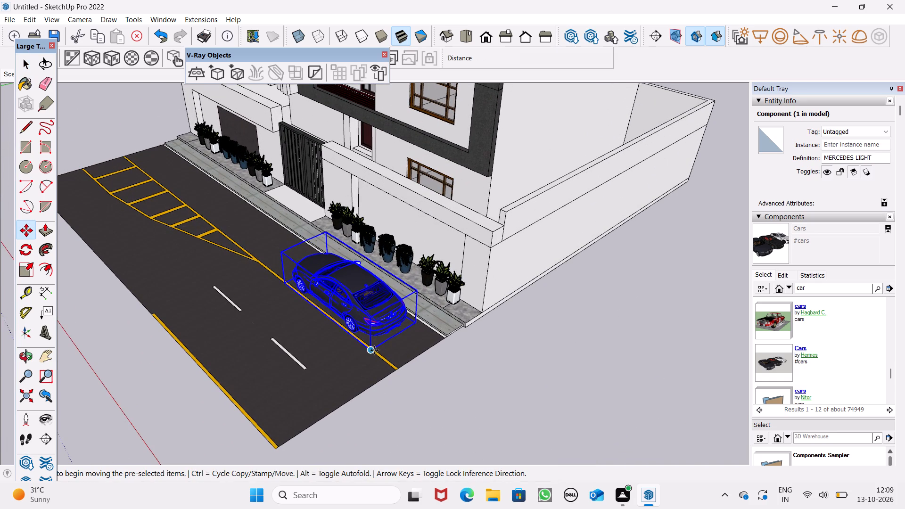
pyautogui.moveTo(372, 352); pyautogui.dragTo(378, 360)
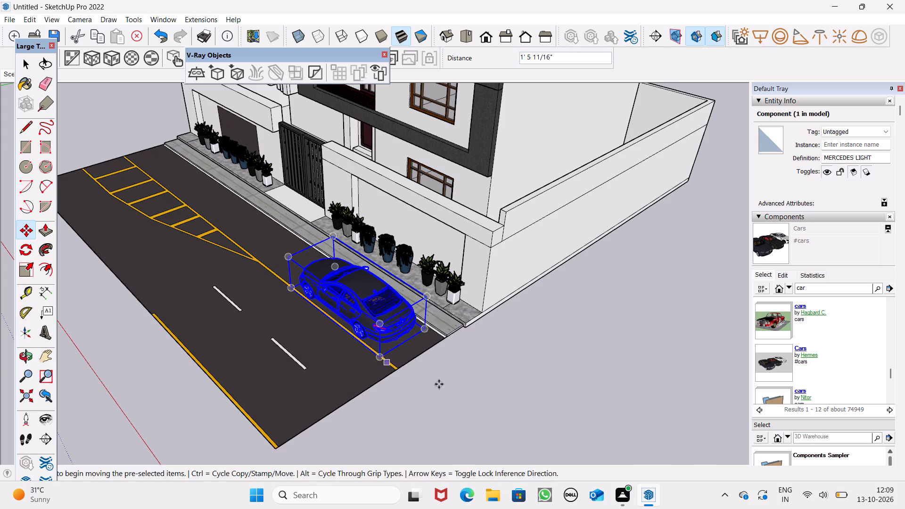
pyautogui.press('space')
pyautogui.click(516, 388)
# Select the white car standing next to the black BMW M6 beside the road.
pyautogui.scroll(-2, 527, 351)
pyautogui.scroll(1, 537, 346)
pyautogui.scroll(-5, 537, 346)
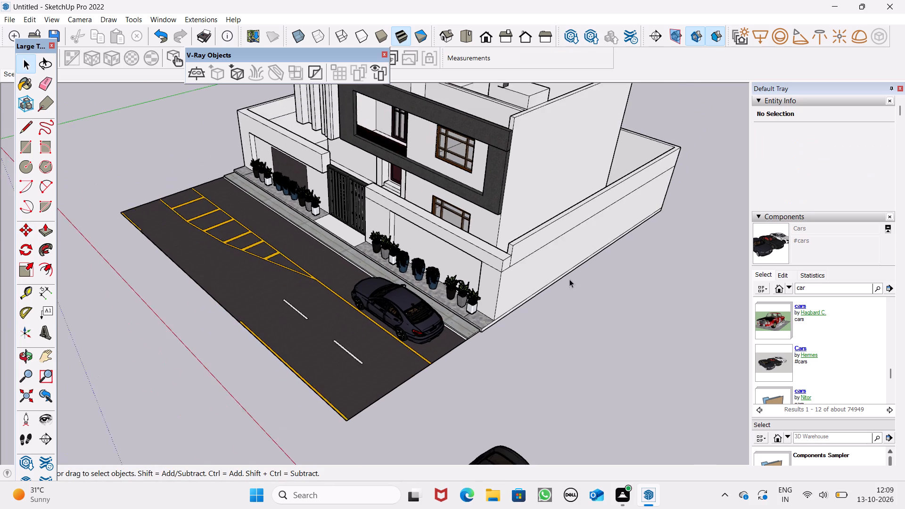
pyautogui.scroll(-4, 569, 279)
pyautogui.moveTo(526, 334); pyautogui.dragTo(679, 313, button='middle')
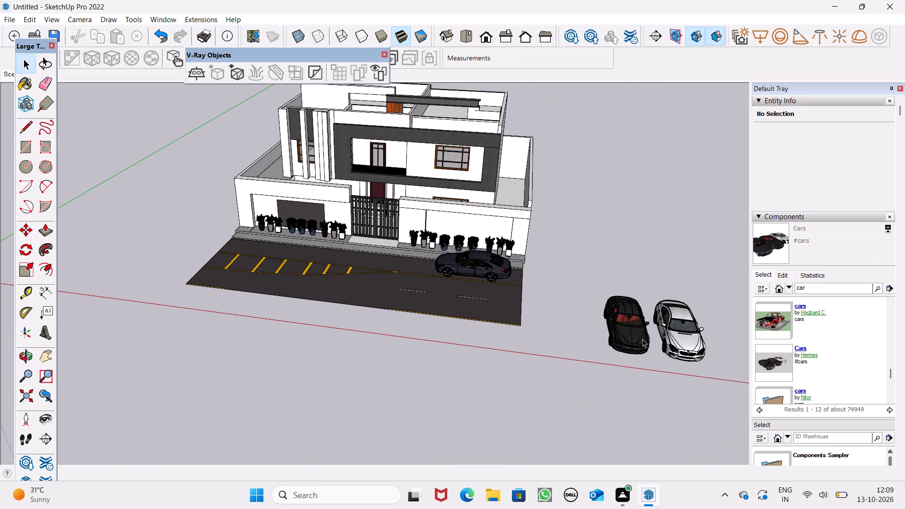
pyautogui.click(642, 339)
pyautogui.click(676, 381)
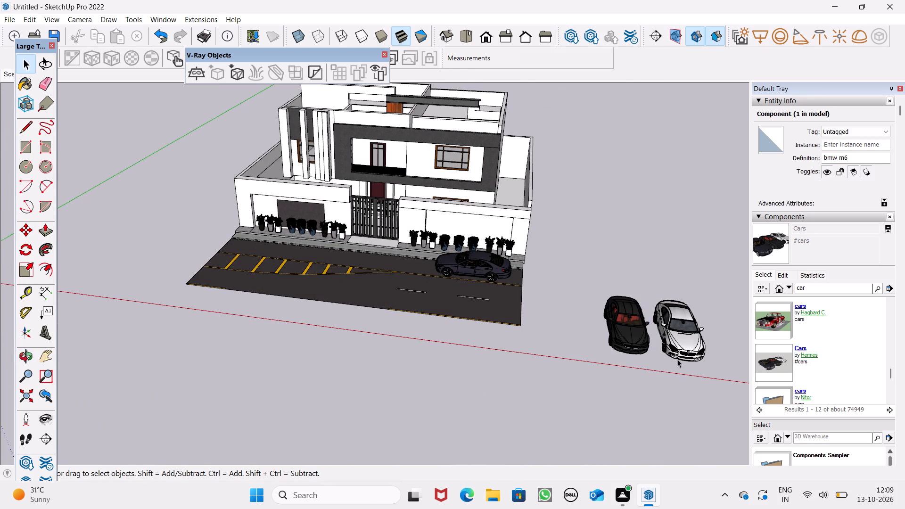
pyautogui.click(677, 354)
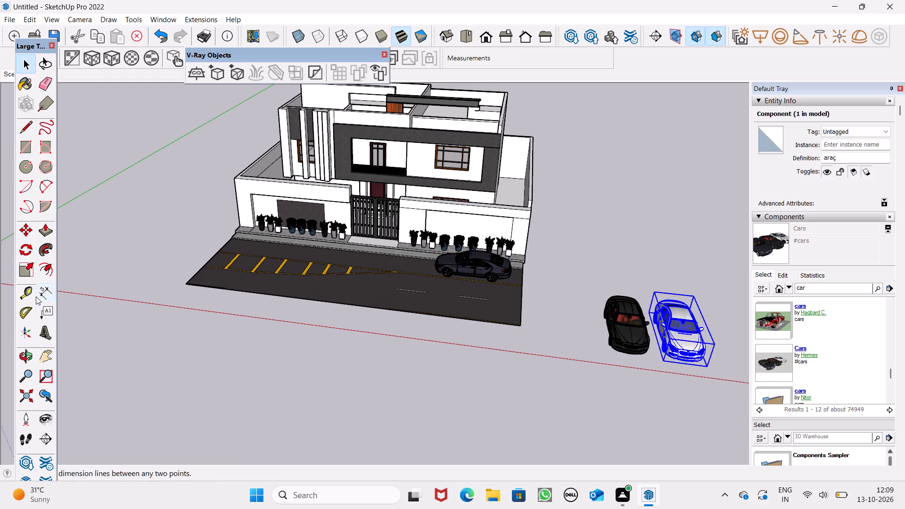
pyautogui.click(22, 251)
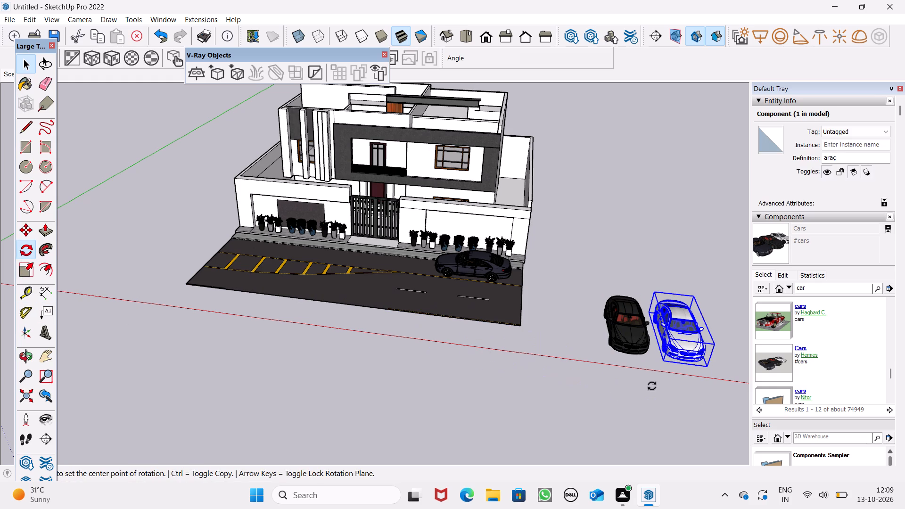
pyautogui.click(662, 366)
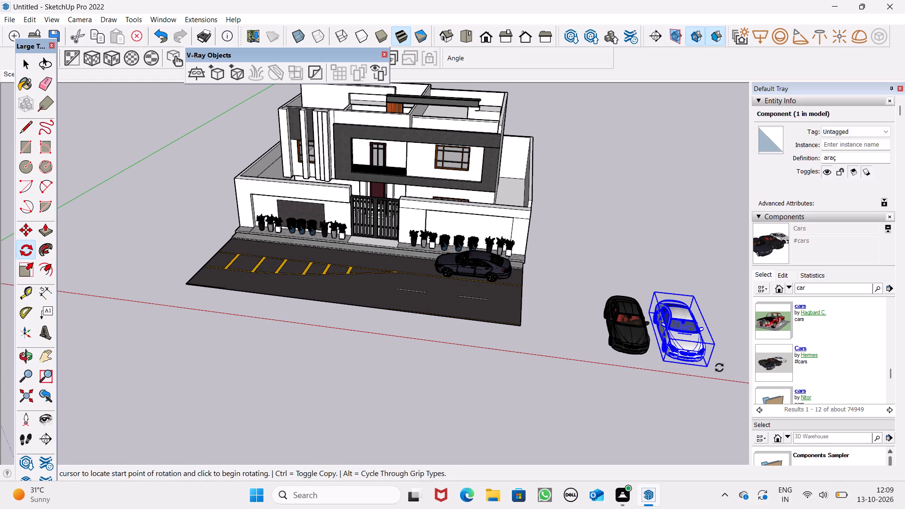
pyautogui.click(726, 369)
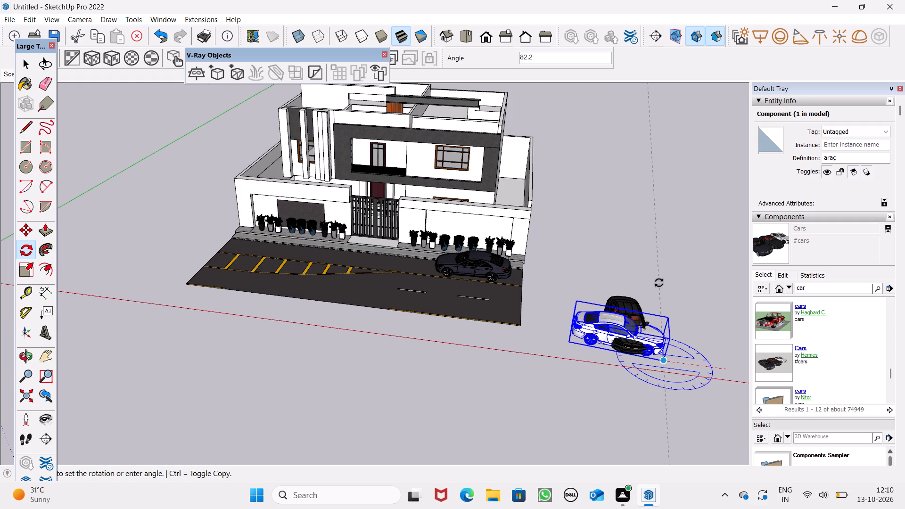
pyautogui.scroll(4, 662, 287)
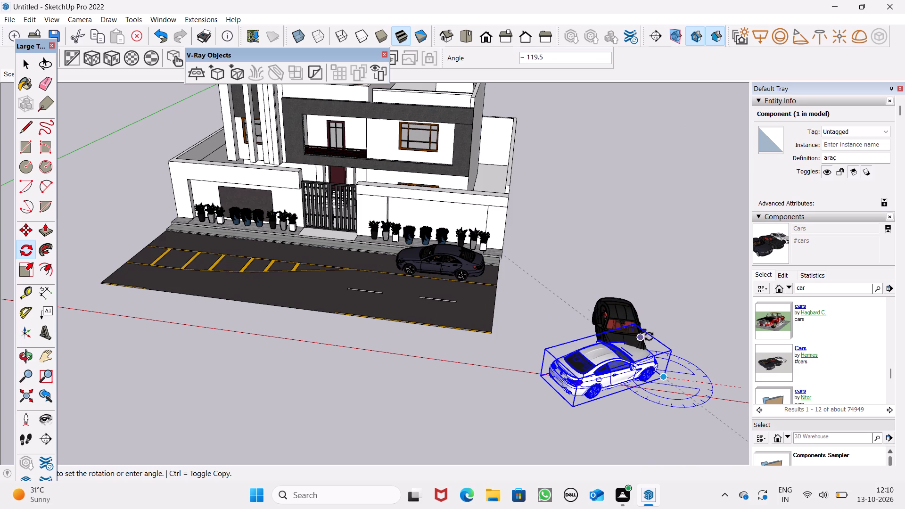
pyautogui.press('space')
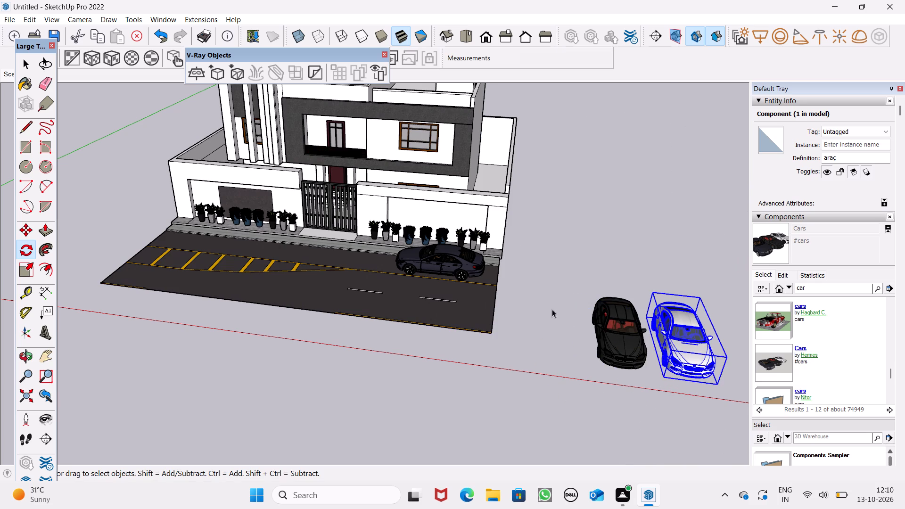
# Rotate the selected white car 90° about its front bottom corner so it is parallel to the road.
pyautogui.scroll(-5, 532, 313)
pyautogui.scroll(-1, 480, 350)
pyautogui.scroll(1, 471, 361)
pyautogui.scroll(-3, 469, 364)
pyautogui.scroll(2, 625, 369)
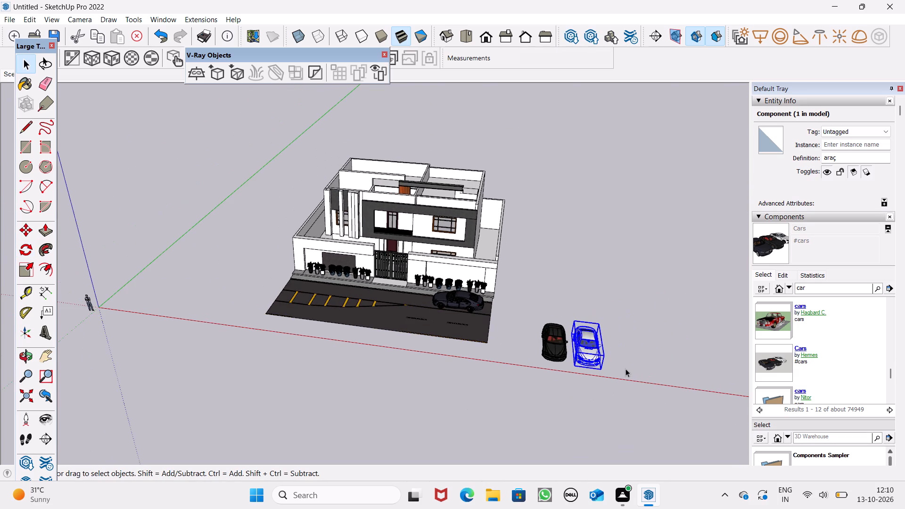
pyautogui.scroll(7, 625, 369)
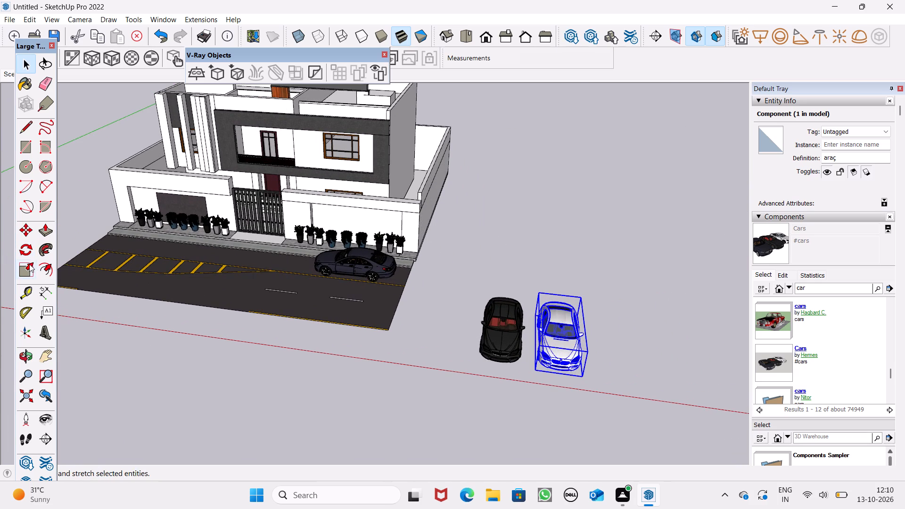
pyautogui.click(29, 254)
pyautogui.scroll(-1, 592, 386)
pyautogui.scroll(6, 593, 386)
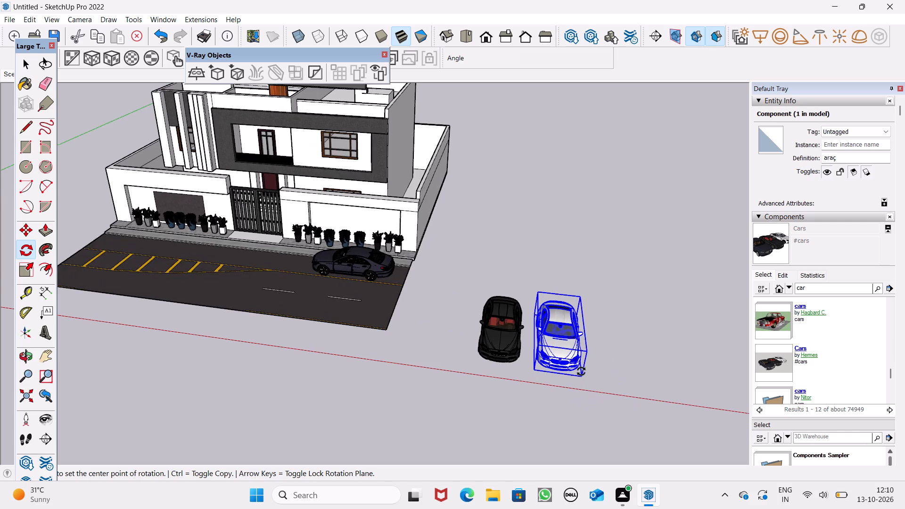
pyautogui.scroll(6, 581, 371)
pyautogui.click(579, 376)
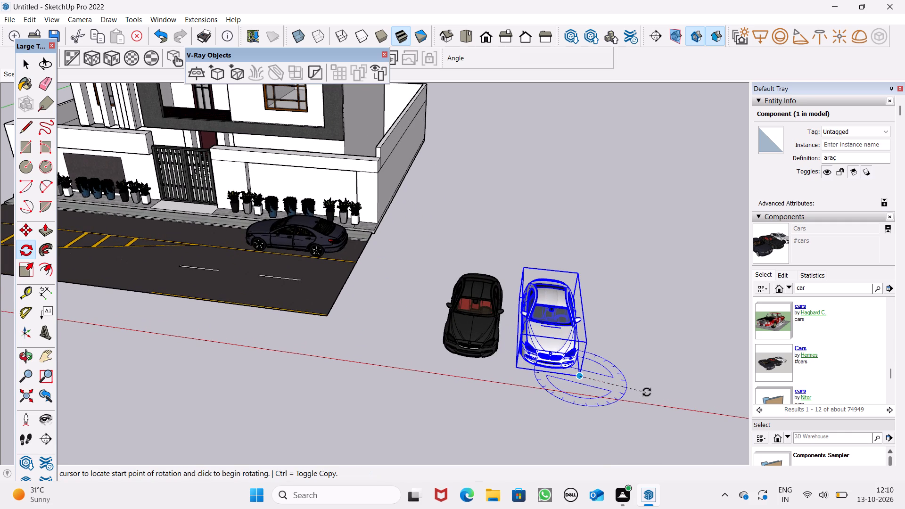
pyautogui.click(648, 383)
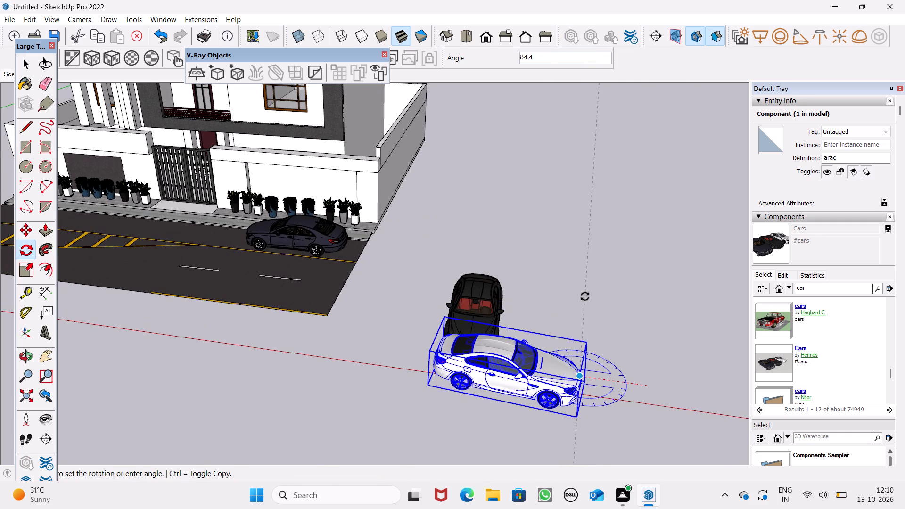
pyautogui.scroll(1, 576, 330)
pyautogui.scroll(-1, 577, 334)
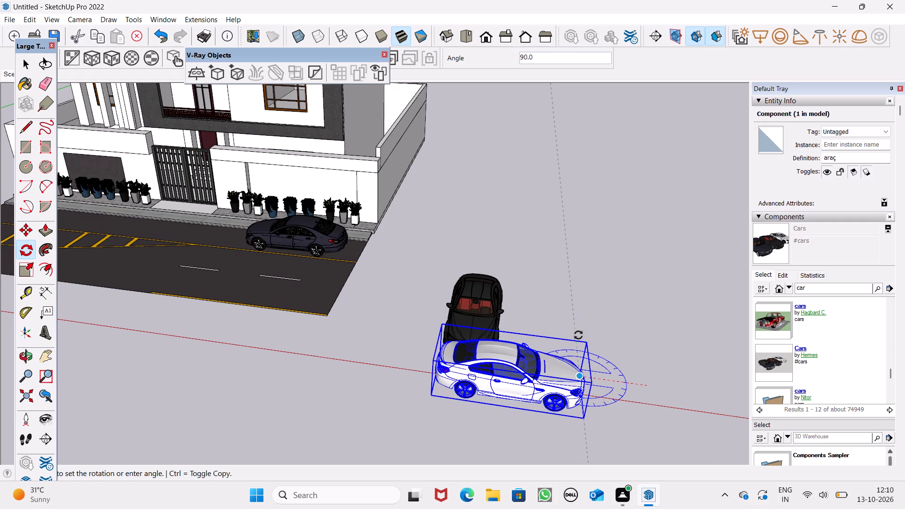
pyautogui.scroll(-4, 578, 335)
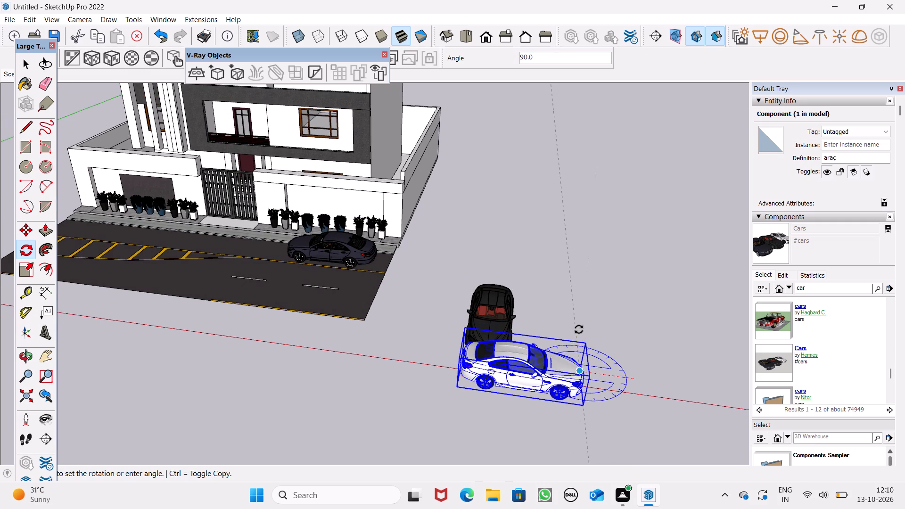
pyautogui.scroll(5, 579, 329)
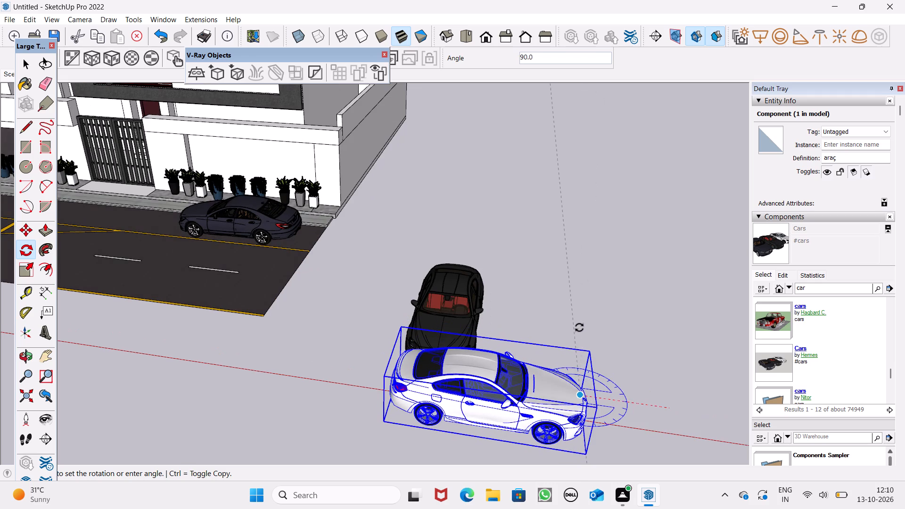
pyautogui.click(578, 330)
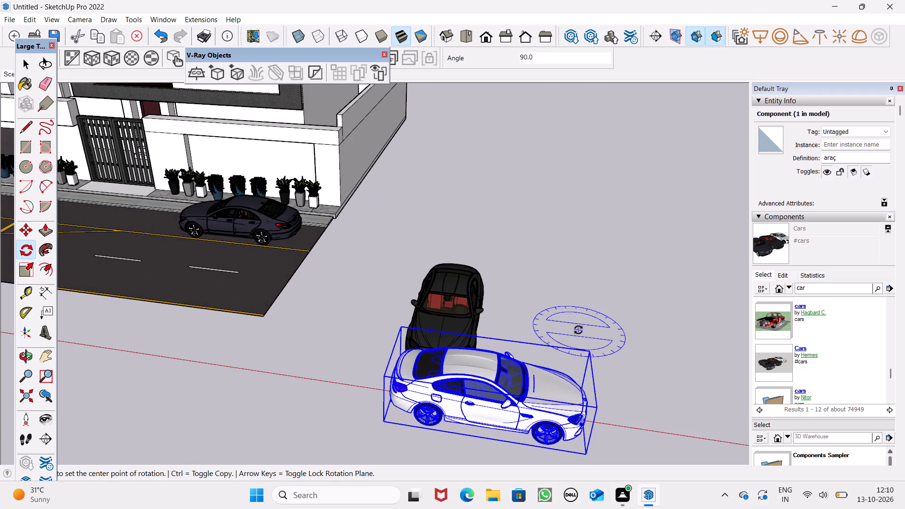
# Move the white car onto the far end of the road, beside the boundary wall and the yellow hatching, and deselect it.
pyautogui.press('space')
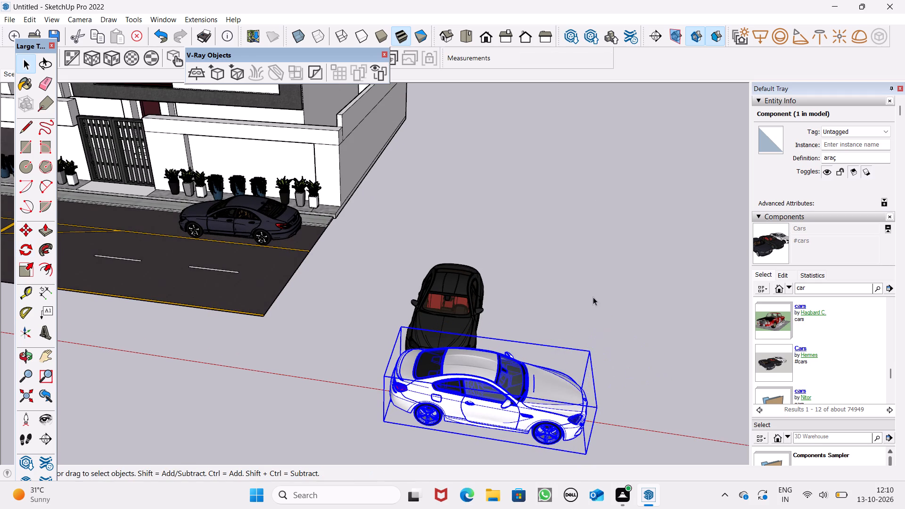
pyautogui.scroll(-15, 593, 296)
pyautogui.scroll(-2, 592, 336)
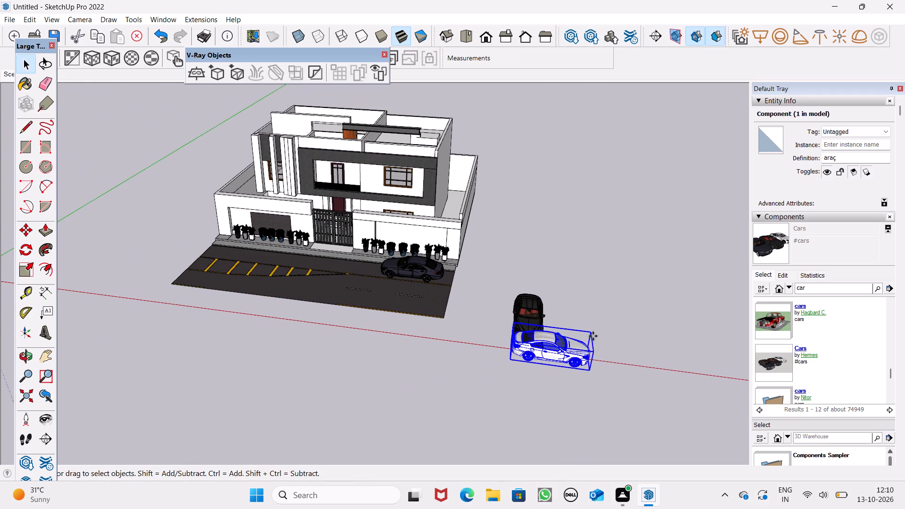
pyautogui.press('m')
pyautogui.press('Return')
pyautogui.moveTo(588, 369); pyautogui.dragTo(474, 341)
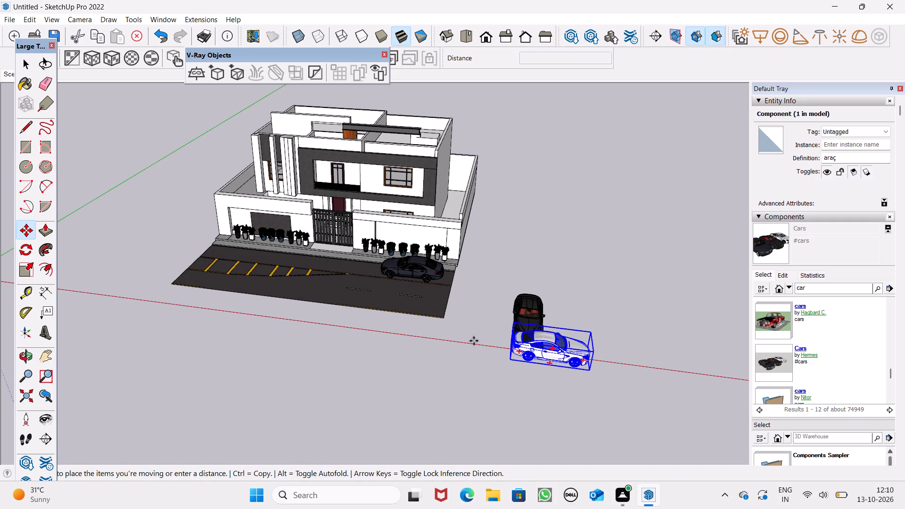
pyautogui.moveTo(474, 341); pyautogui.dragTo(228, 265)
pyautogui.moveTo(228, 262); pyautogui.dragTo(248, 266)
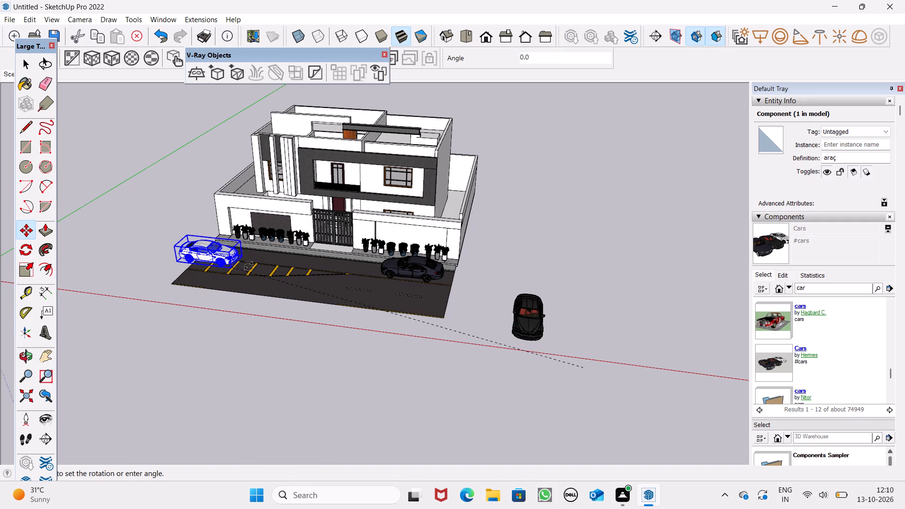
pyautogui.moveTo(248, 266); pyautogui.dragTo(251, 266)
pyautogui.press('space')
pyautogui.click(245, 320)
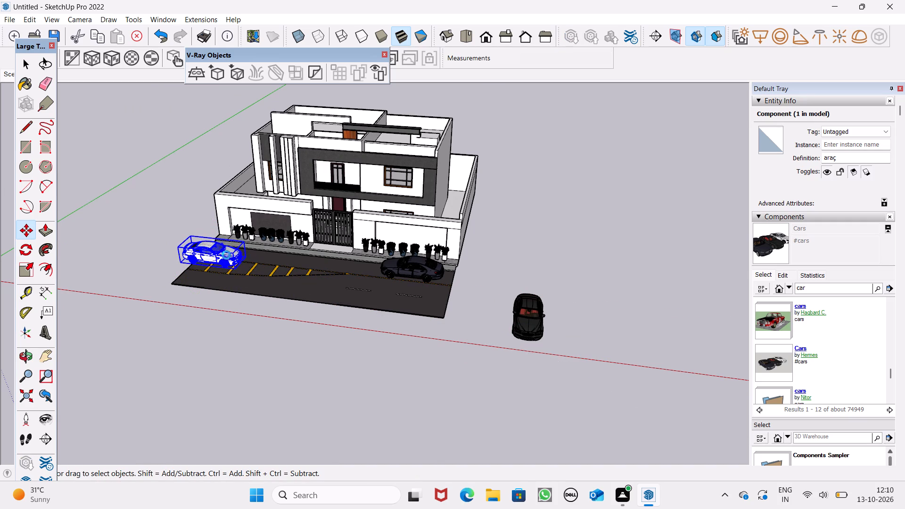
# Move the white car about 11' 6" along the road towards the gate, alongside the potted plants.
pyautogui.scroll(11, 218, 230)
pyautogui.scroll(11, 260, 159)
pyautogui.scroll(6, 312, 282)
pyautogui.scroll(6, 220, 310)
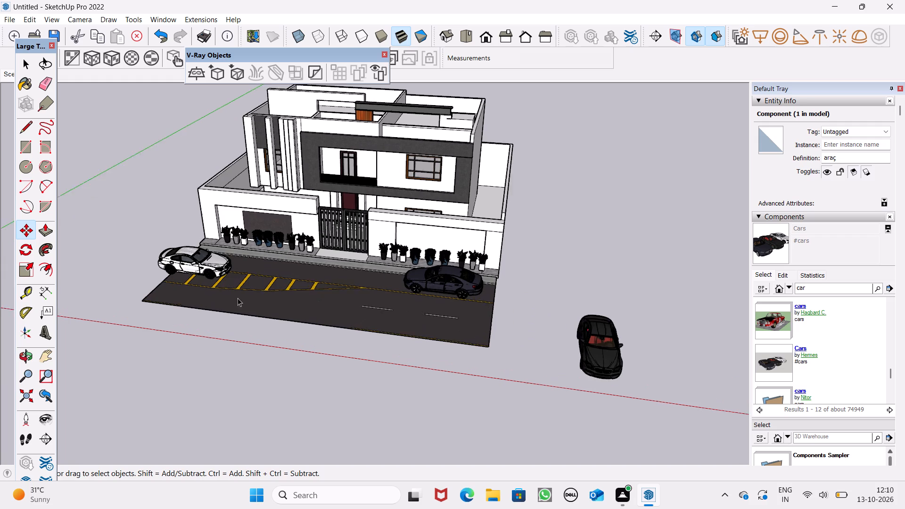
pyautogui.scroll(2, 238, 298)
pyautogui.scroll(20, 202, 273)
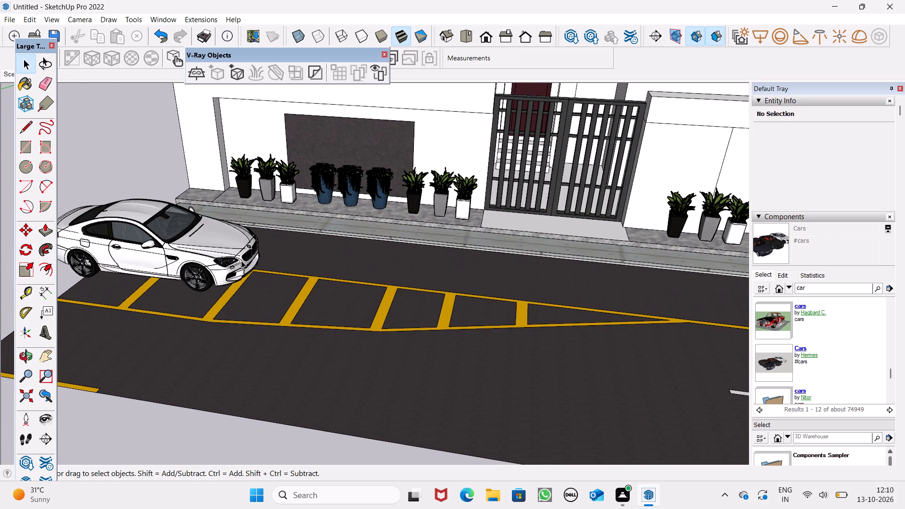
pyautogui.click(241, 261)
pyautogui.press('m')
pyautogui.press('Return')
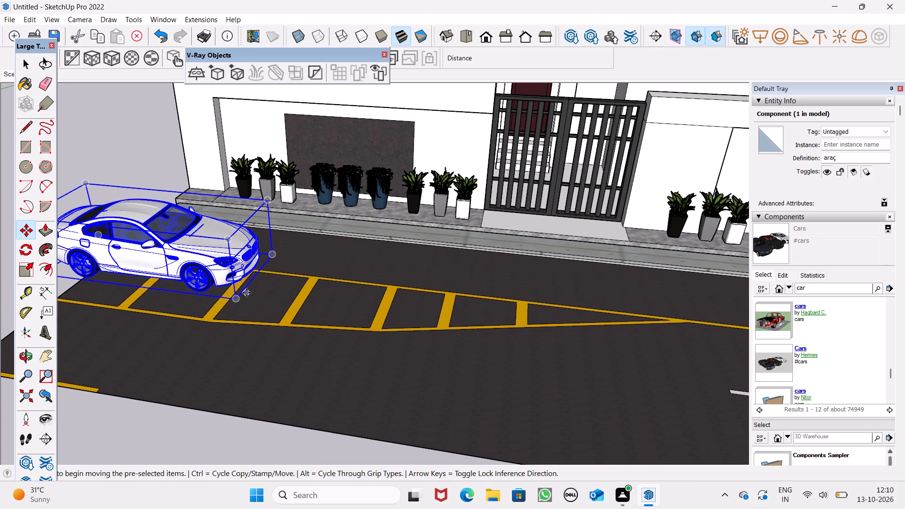
pyautogui.moveTo(238, 297); pyautogui.dragTo(400, 299)
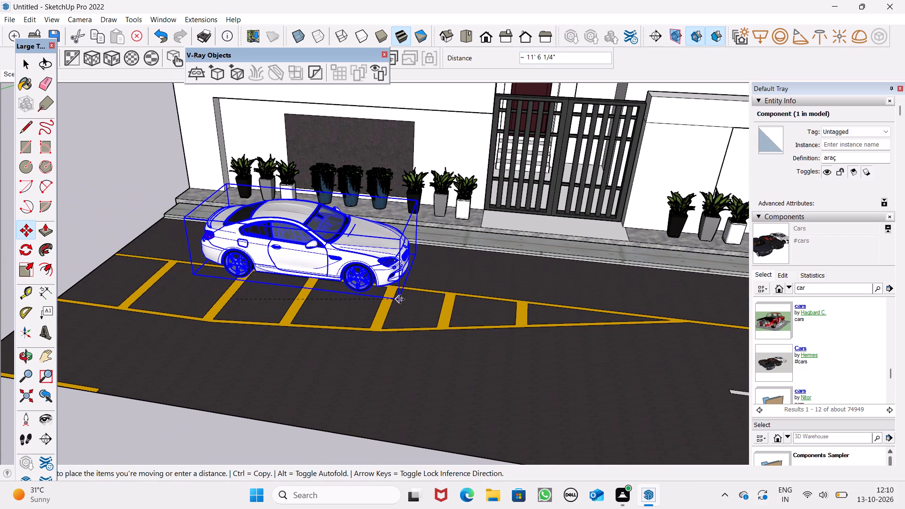
pyautogui.moveTo(400, 299); pyautogui.dragTo(401, 298)
pyautogui.scroll(-12, 317, 305)
pyautogui.scroll(-3, 323, 363)
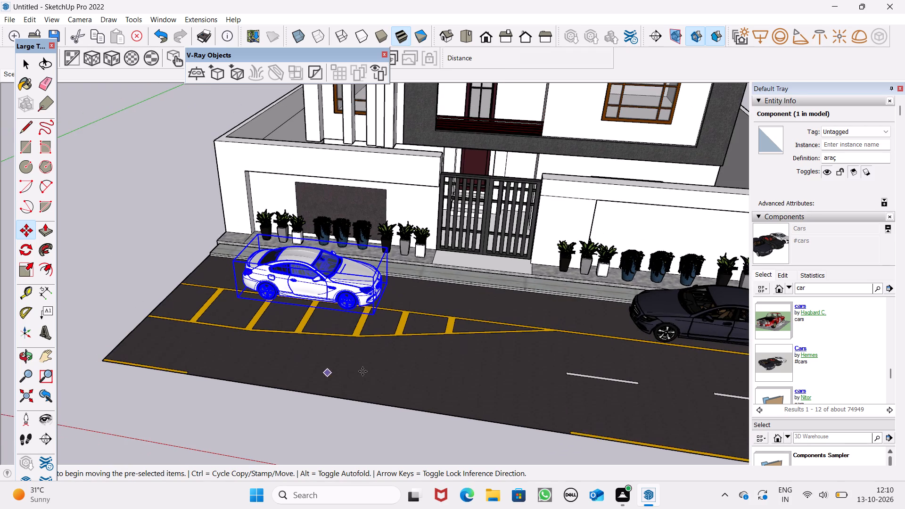
pyautogui.click(370, 437)
pyautogui.press('space')
# Shift the white car about 1' 10" towards the boundary wall so its outer rear corner meets the yellow line, and deselect it.
pyautogui.scroll(-5, 349, 412)
pyautogui.moveTo(305, 402); pyautogui.dragTo(312, 413, button='middle')
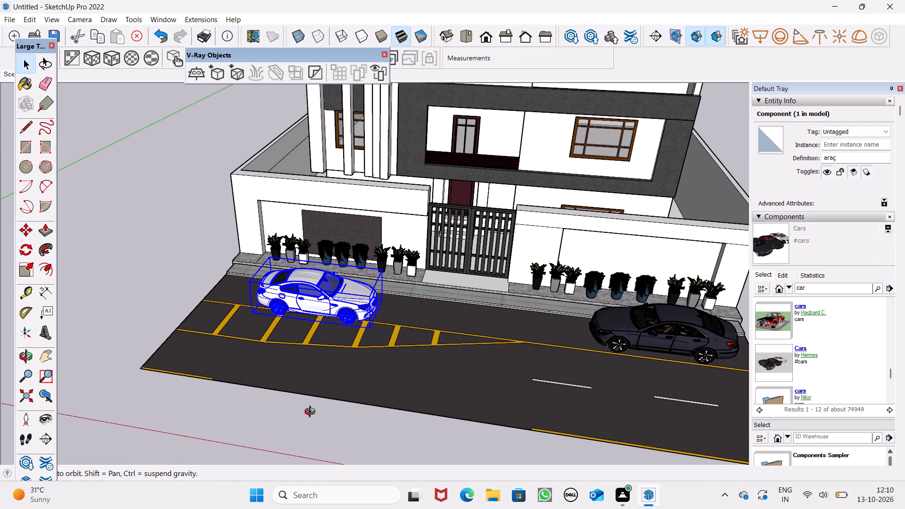
pyautogui.moveTo(312, 413); pyautogui.dragTo(604, 437, button='middle')
pyautogui.scroll(1, 525, 446)
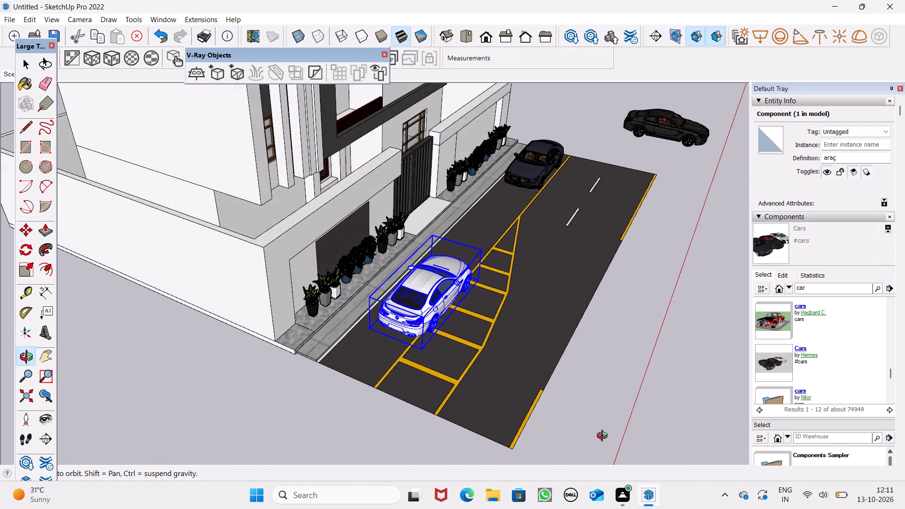
pyautogui.moveTo(604, 437); pyautogui.dragTo(680, 407, button='middle')
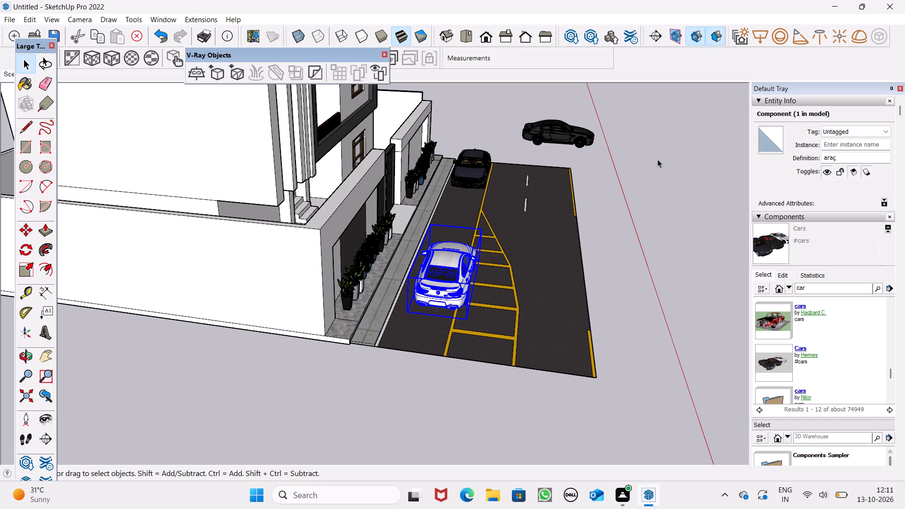
pyautogui.scroll(6, 513, 249)
pyautogui.scroll(3, 456, 311)
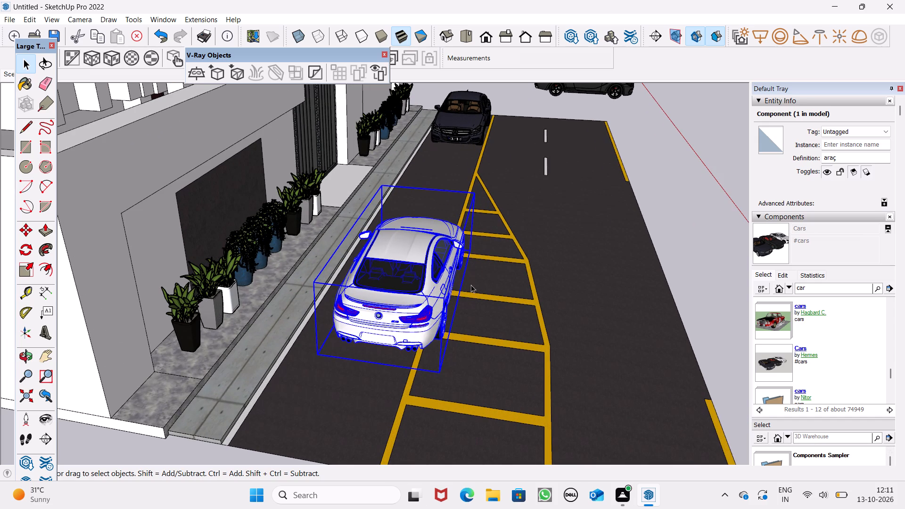
pyautogui.press('m')
pyautogui.press('Return')
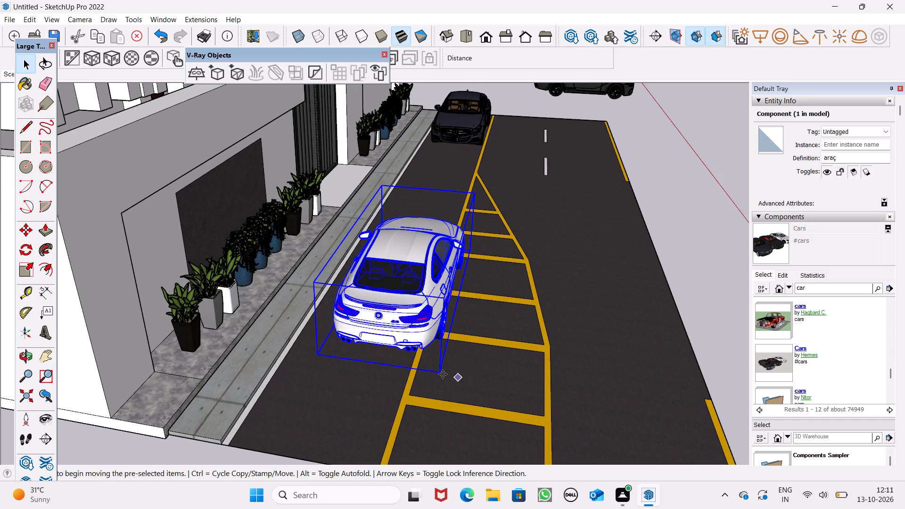
pyautogui.moveTo(435, 378); pyautogui.dragTo(412, 384)
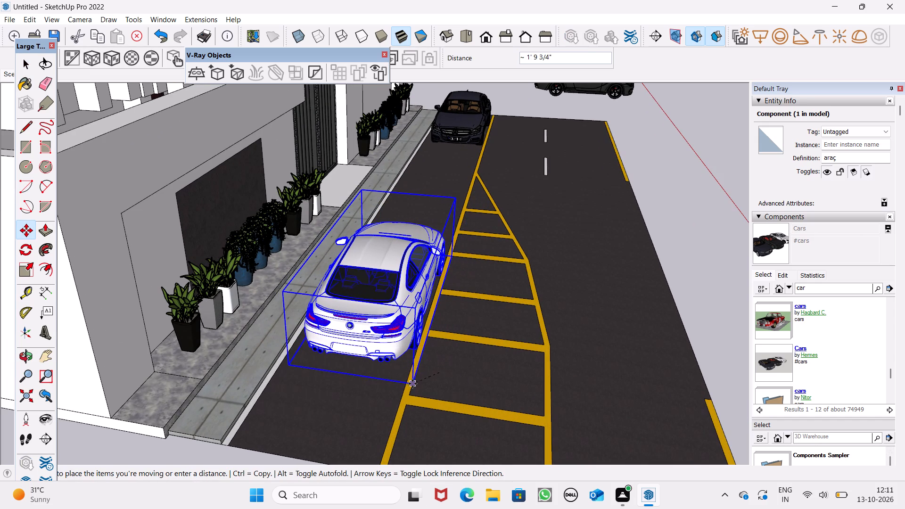
pyautogui.moveTo(412, 384); pyautogui.dragTo(413, 384)
pyautogui.scroll(-5, 489, 244)
pyautogui.press('space')
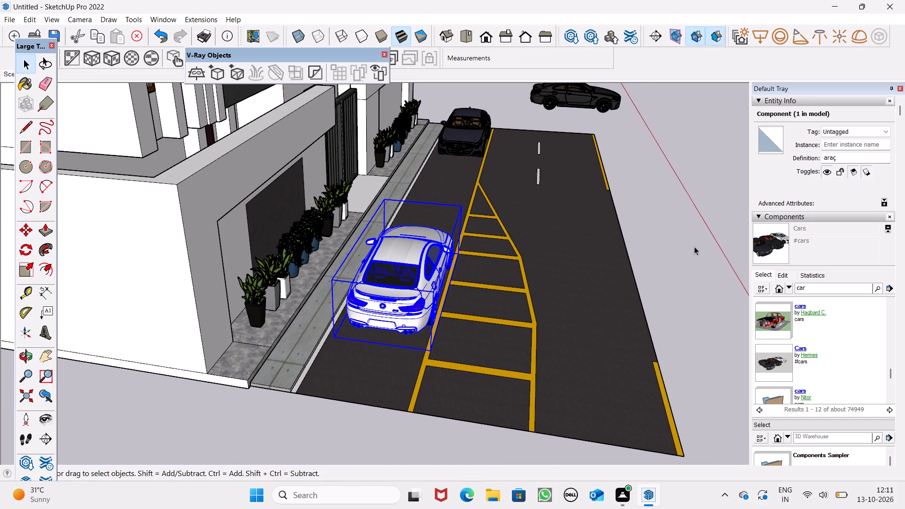
pyautogui.click(694, 246)
# Delete the leftover black BMW standing off the end of the road.
pyautogui.scroll(-11, 611, 230)
pyautogui.scroll(-1, 570, 244)
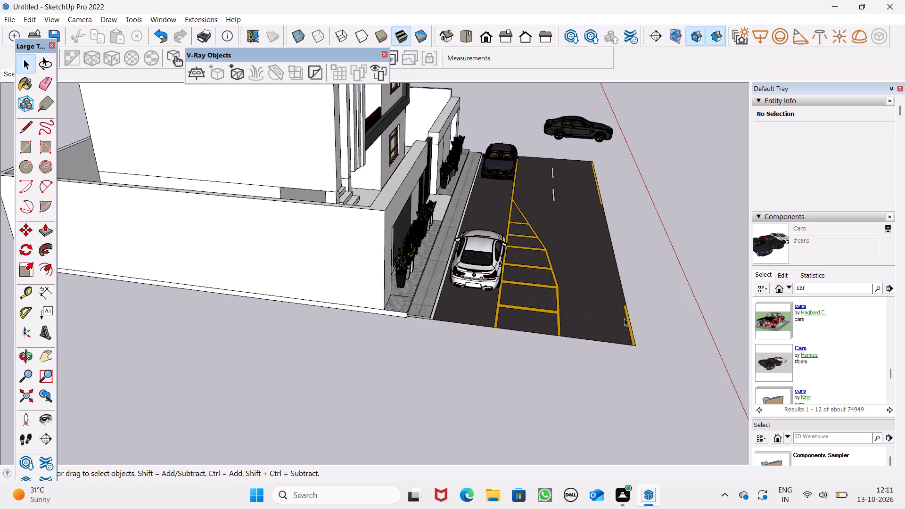
pyautogui.moveTo(624, 318); pyautogui.dragTo(375, 315, button='middle')
pyautogui.scroll(1, 375, 315)
pyautogui.scroll(-11, 197, 250)
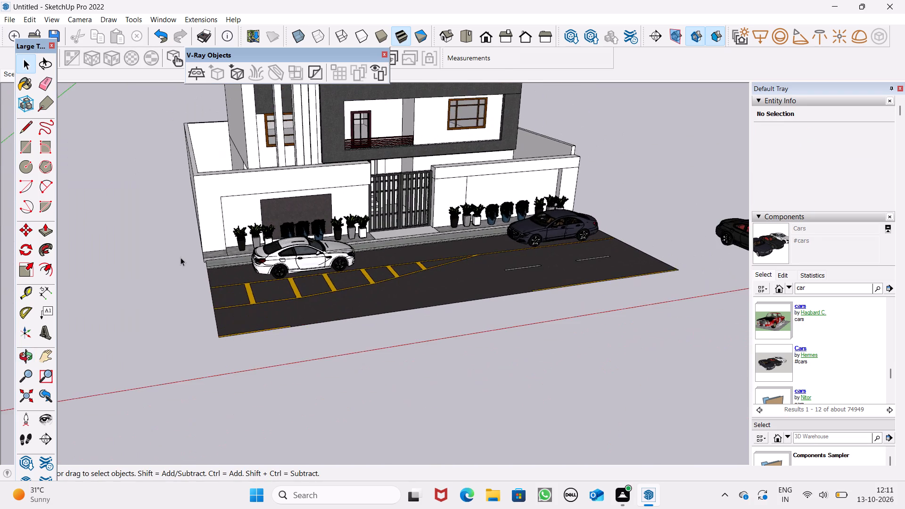
pyautogui.scroll(-6, 181, 257)
pyautogui.click(596, 247)
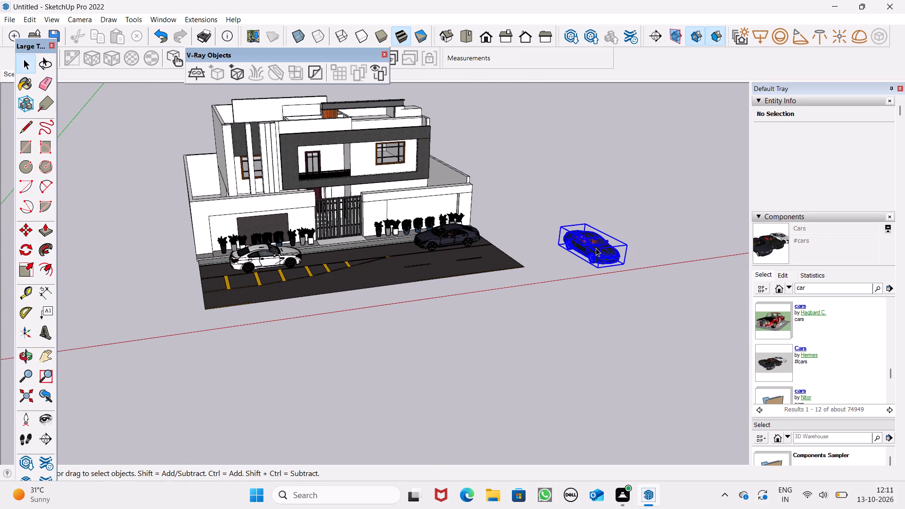
pyautogui.press('Delete')
# Review the whole house front and the road with both parked cars from an angled front view.
pyautogui.scroll(2, 390, 208)
pyautogui.scroll(-4, 393, 237)
pyautogui.scroll(3, 219, 31)
pyautogui.scroll(-1, 227, 64)
pyautogui.scroll(3, 227, 64)
pyautogui.scroll(4, 241, 107)
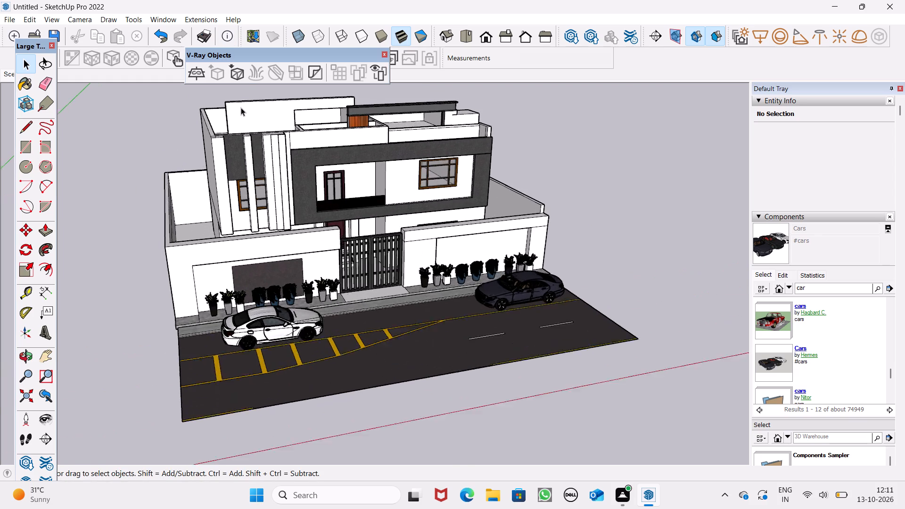
pyautogui.moveTo(323, 189); pyautogui.dragTo(338, 162, button='middle')
pyautogui.scroll(1, 323, 189)
pyautogui.scroll(-2, 324, 180)
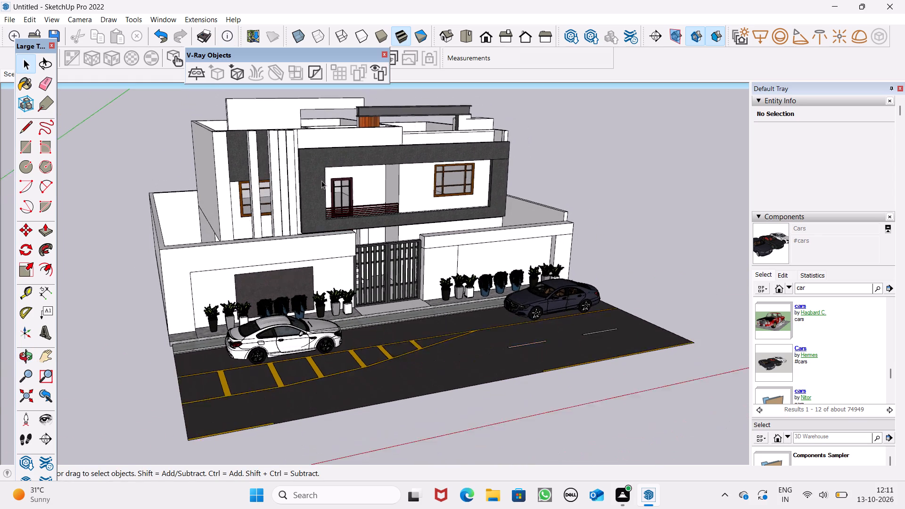
pyautogui.scroll(1, 285, 107)
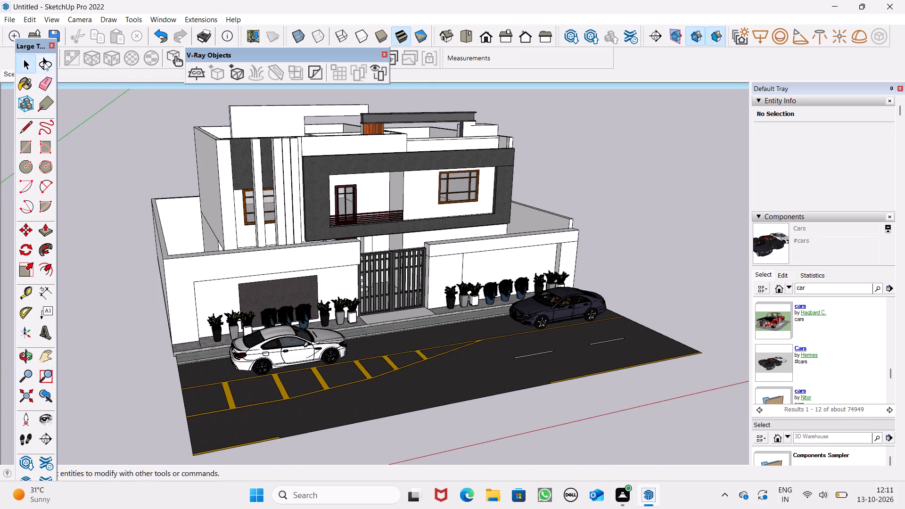
# Save the model in the Documents folder as "duplex modern elevation".
pyautogui.click(14, 18)
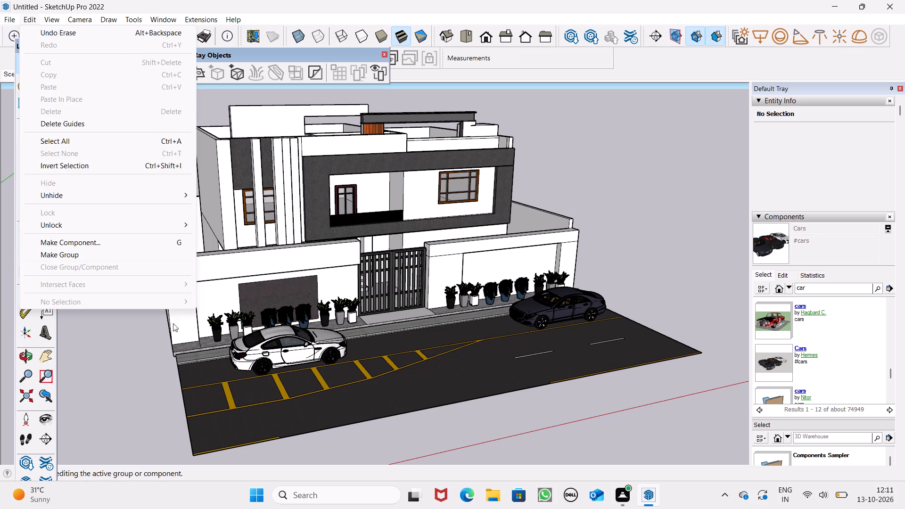
pyautogui.click(157, 337)
pyautogui.hotkey('ctrl', 's')
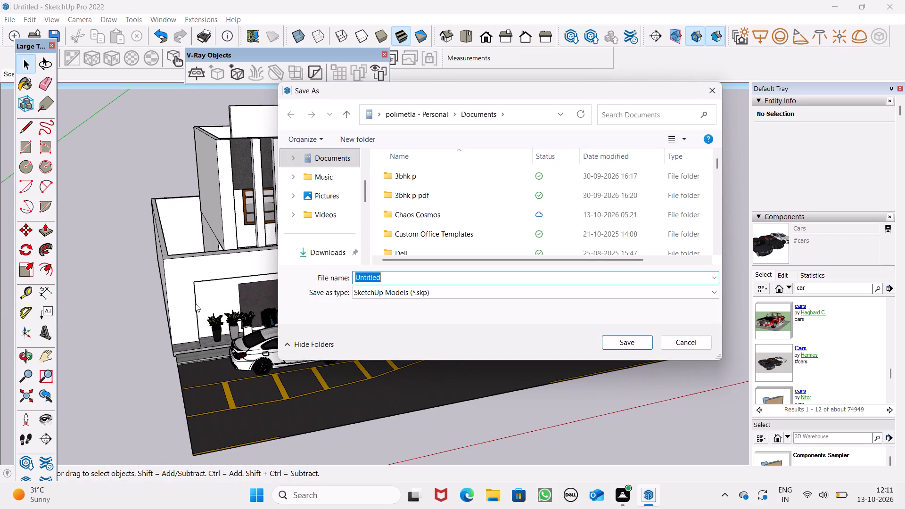
pyautogui.press('BackSpace')
pyautogui.write('moder')
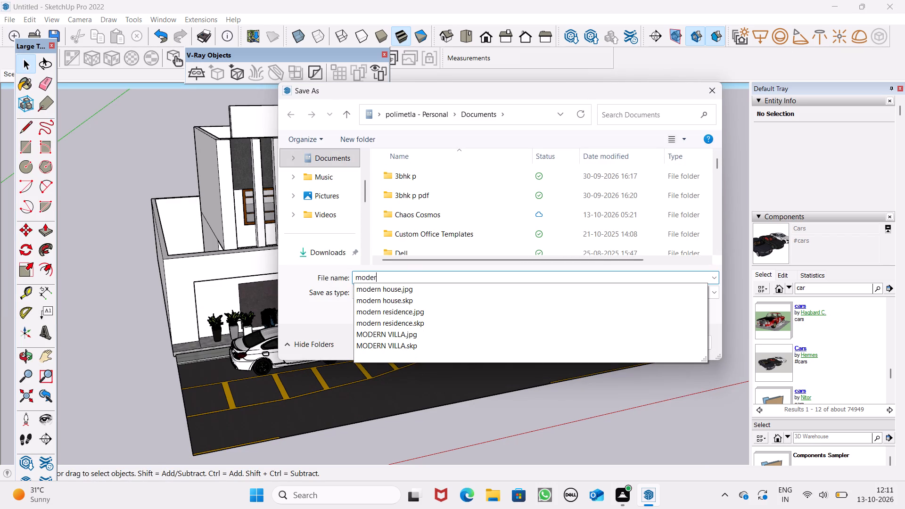
pyautogui.press('n')
pyautogui.press('BackSpace')
pyautogui.press('BackSpace')
pyautogui.press('BackSpace')
pyautogui.press('BackSpace')
pyautogui.press('BackSpace')
pyautogui.press('BackSpace')
pyautogui.press('BackSpace')
pyautogui.press('BackSpace')
pyautogui.press('BackSpace')
pyautogui.press('BackSpace')
pyautogui.press('BackSpace')
pyautogui.press('BackSpace')
pyautogui.press('BackSpace')
pyautogui.press('BackSpace')
pyautogui.press('BackSpace')
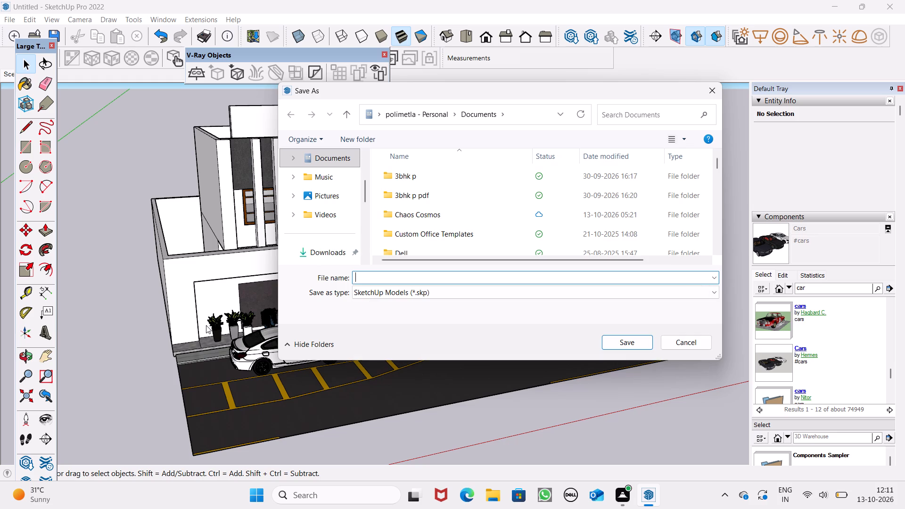
pyautogui.write('du')
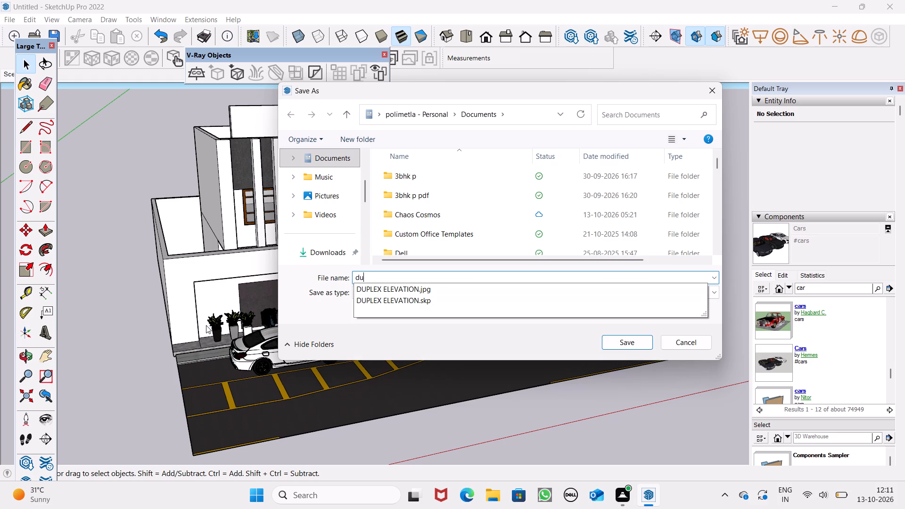
pyautogui.write('plex moder')
pyautogui.press('space')
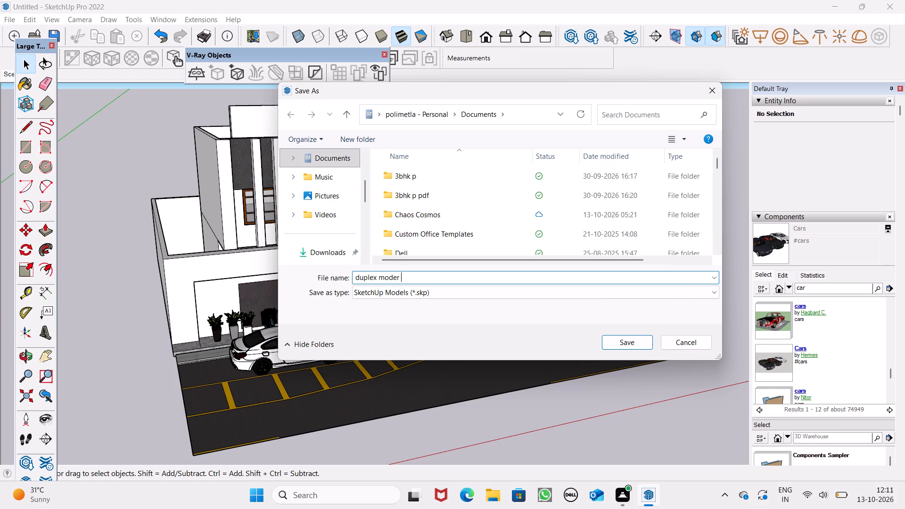
pyautogui.press('BackSpace')
pyautogui.write('n')
pyautogui.press('space')
pyautogui.write('elevation')
pyautogui.press('Return')
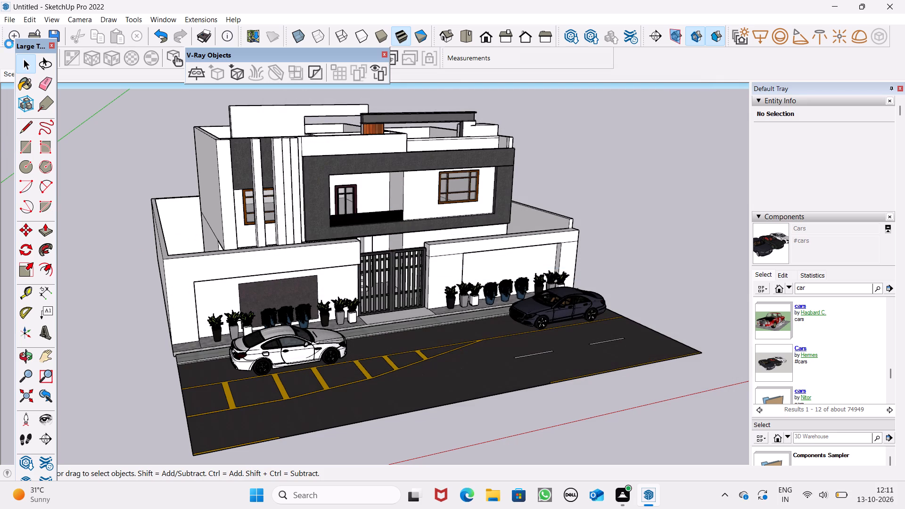
# Export the current view as a 2D JPEG image named "duplex modern elevation" in the Documents folder.
pyautogui.click(13, 21)
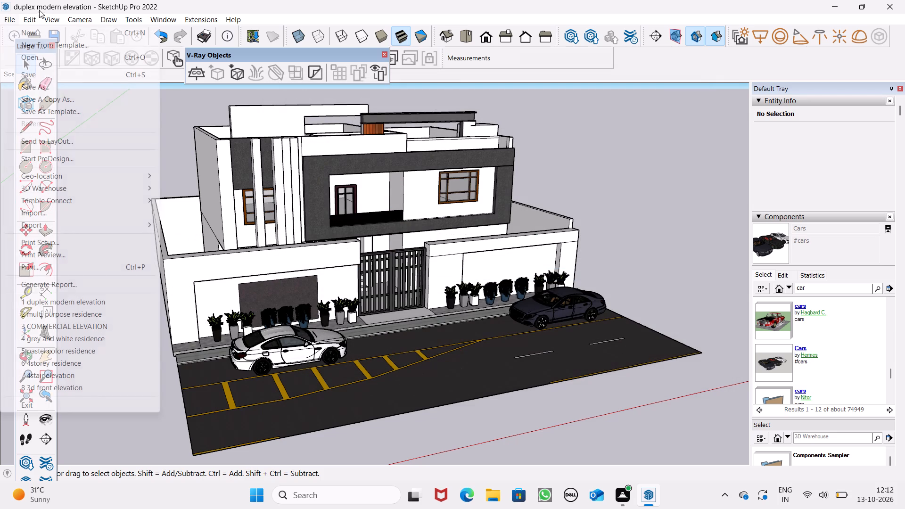
pyautogui.click(68, 224)
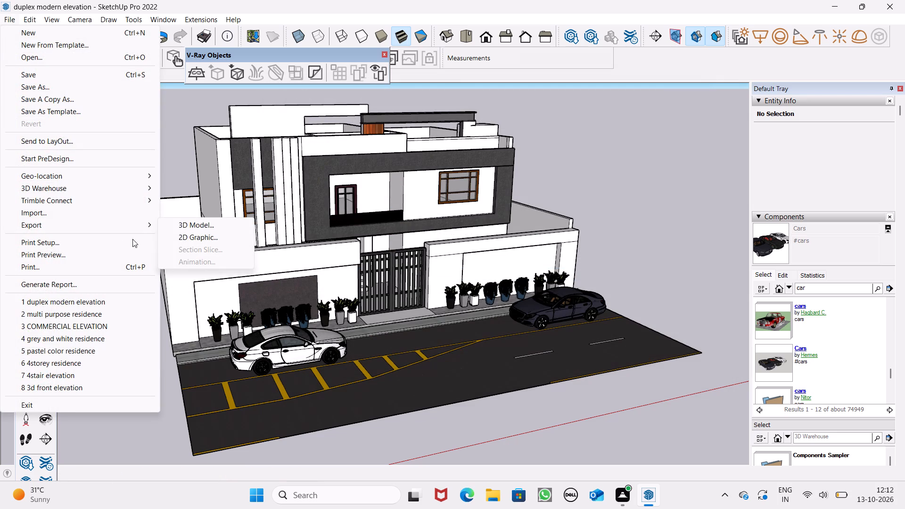
pyautogui.click(180, 238)
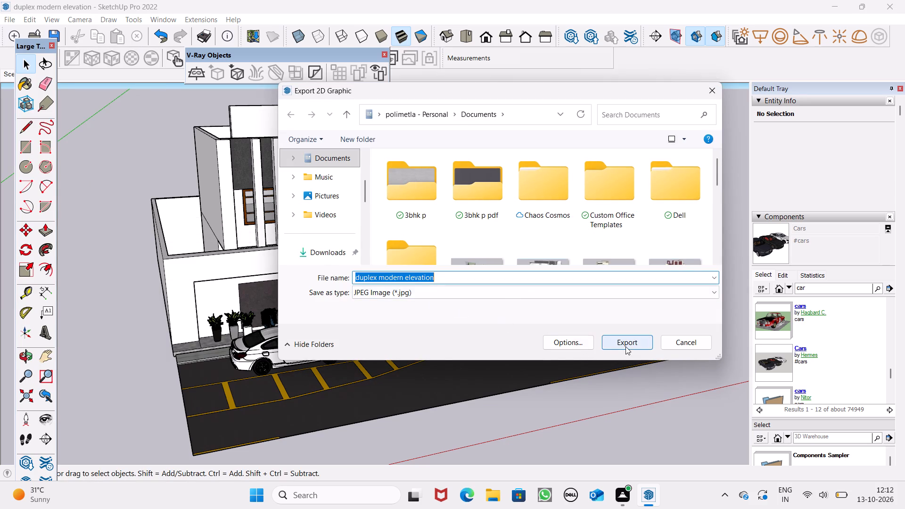
pyautogui.click(625, 346)
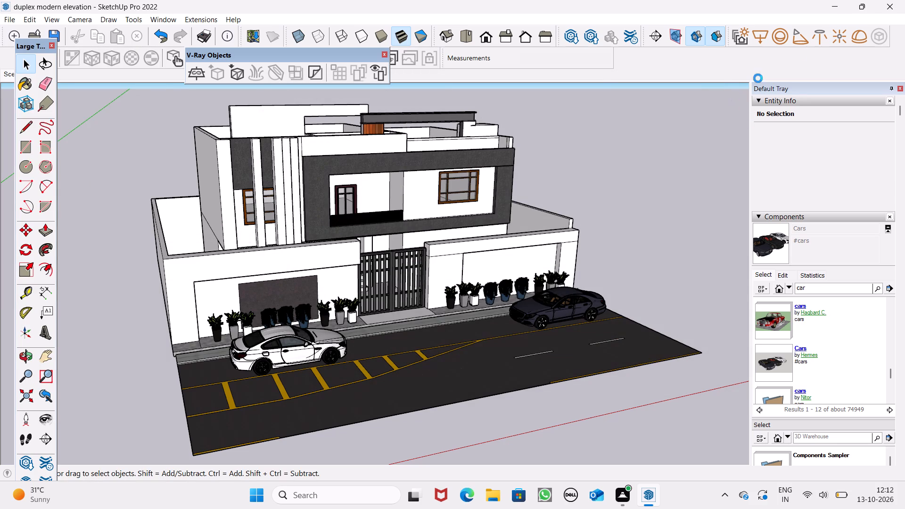